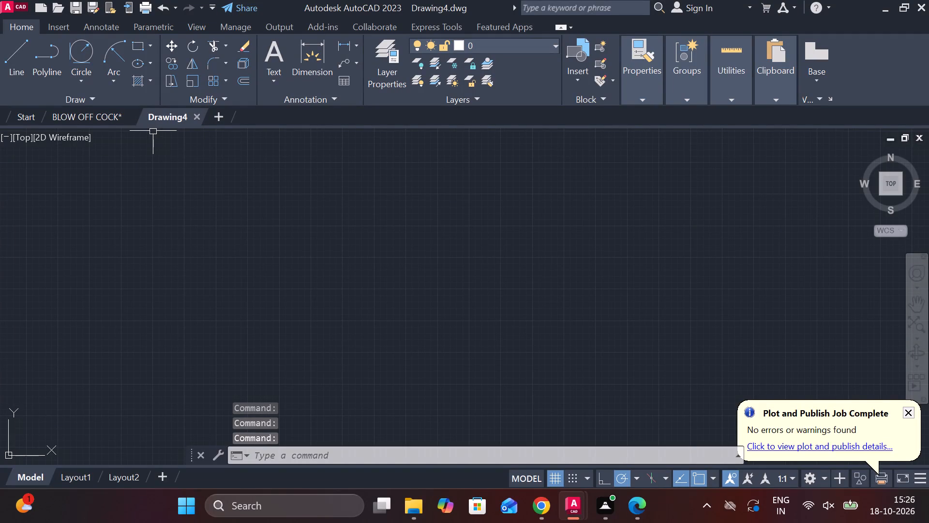
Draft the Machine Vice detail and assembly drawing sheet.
Turn on log file recording for the new drawing with LOGFILEON.
{"action": "left_click", "coordinate": [384, 449]}
{"action": "type", "text": "LO"}
{"action": "key", "text": "g"}
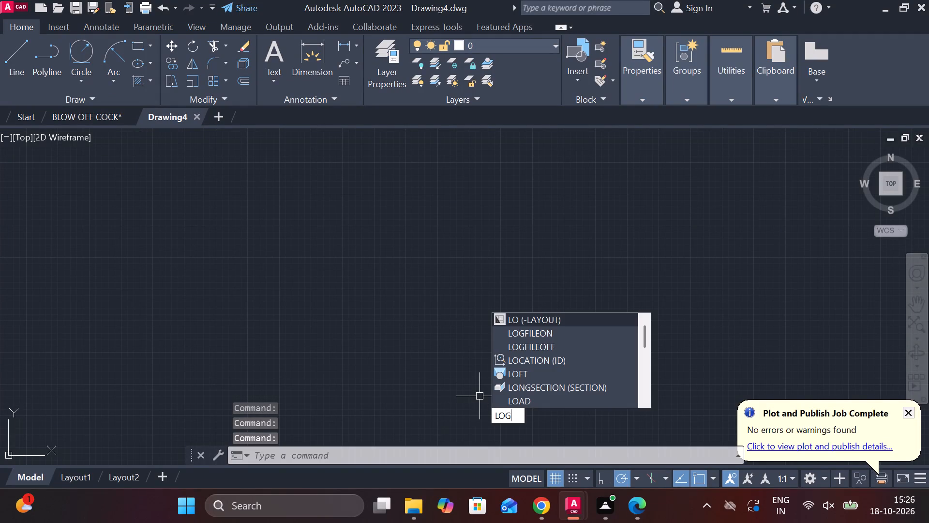
{"action": "left_click", "coordinate": [566, 317]}
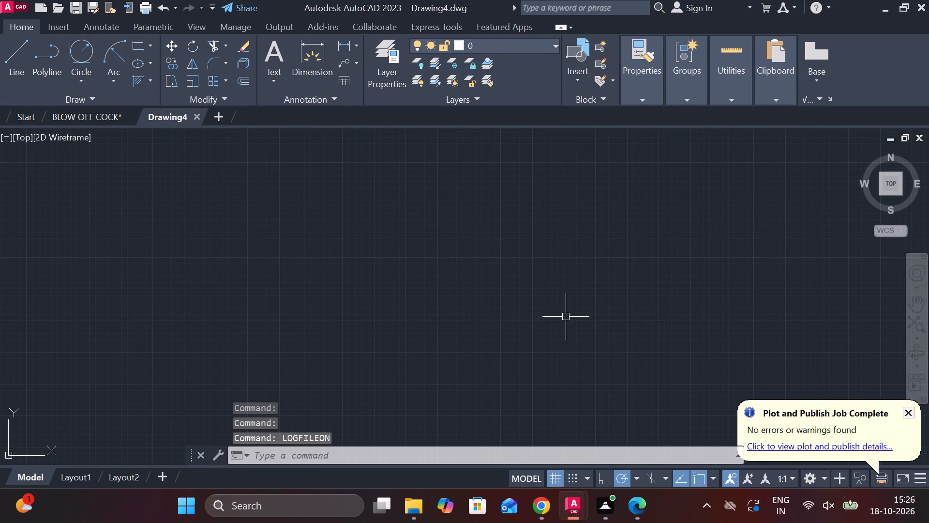
Set the model space limits with the lower left corner at 0,0 and the upper right corner at 297,210.
{"action": "type", "text": "LIM"}
{"action": "key", "text": "Return"}
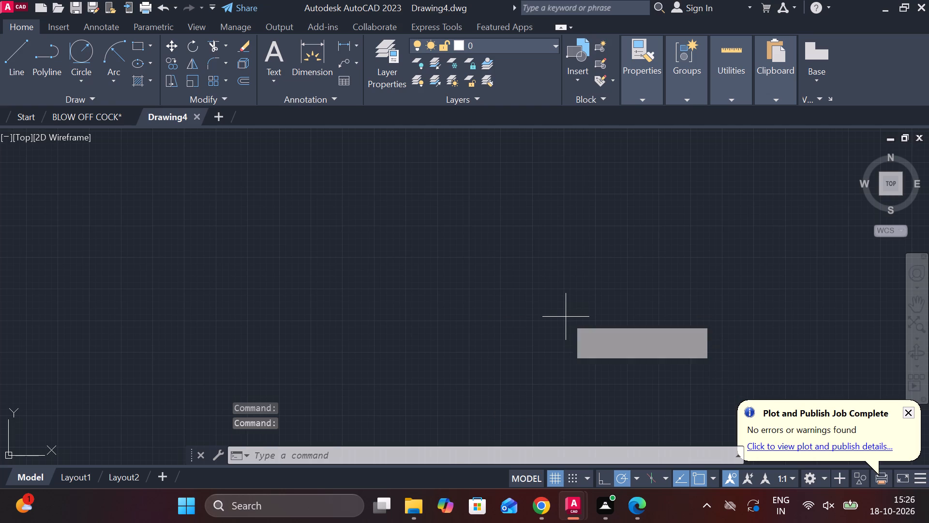
{"action": "type", "text": "0,0"}
{"action": "key", "text": "Return"}
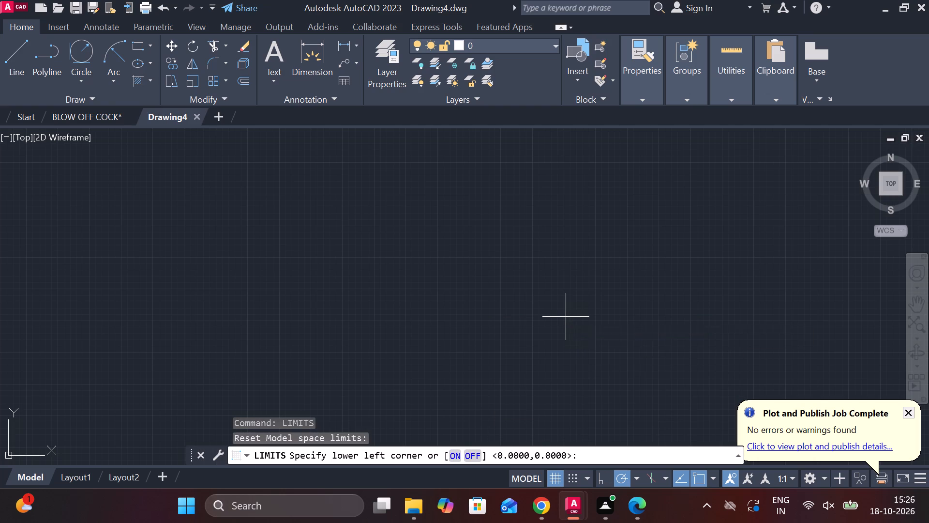
{"action": "key", "text": "2"}
{"action": "type", "text": "97,210"}
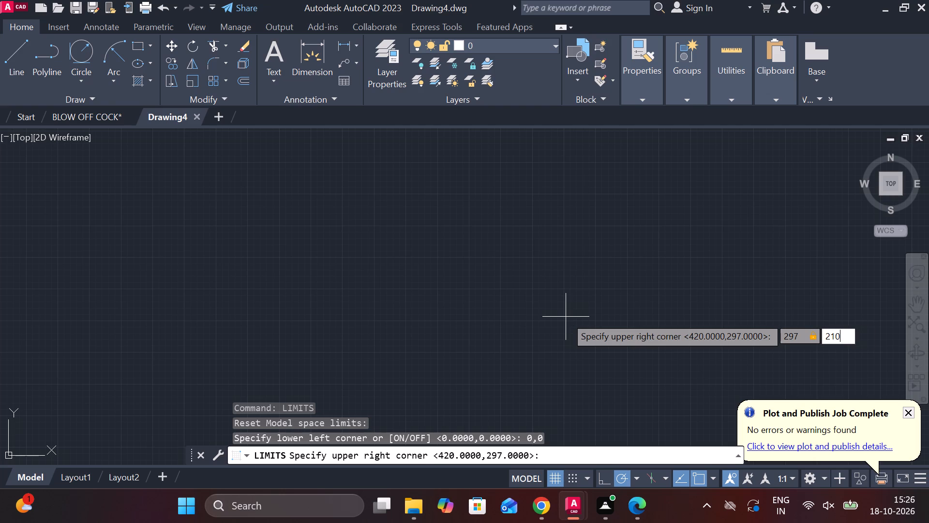
{"action": "key", "text": "Return"}
{"action": "key", "text": "z"}
{"action": "key", "text": "Return"}
{"action": "key", "text": "e"}
{"action": "key", "text": "Return"}
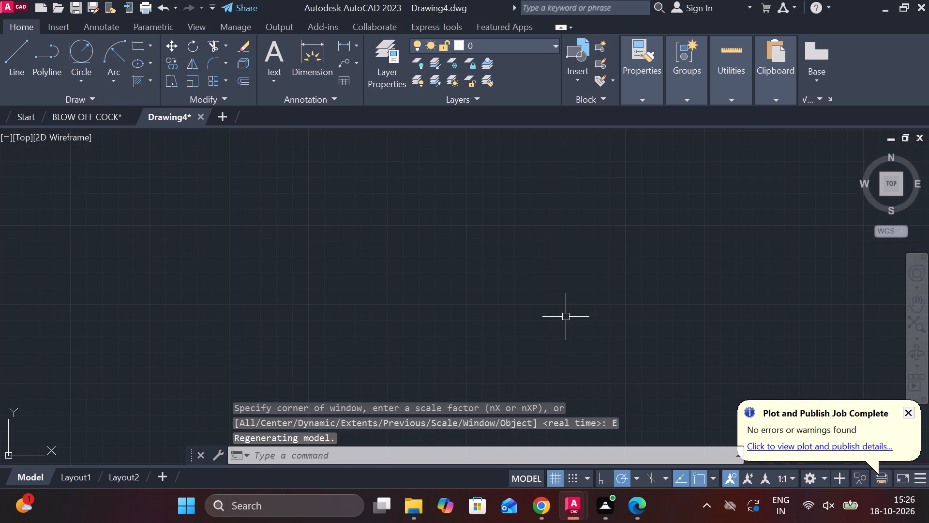
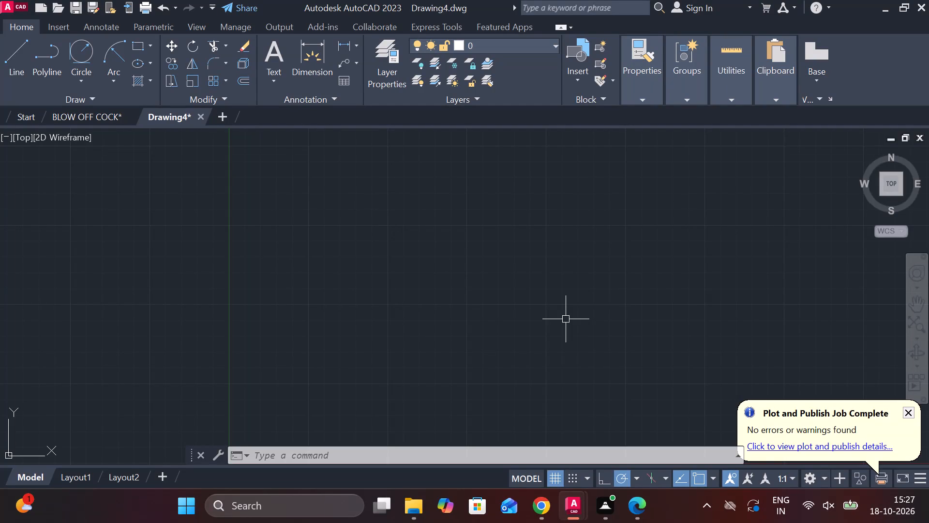
Move the UCS icon's origin from the world origin to a free point well below and to its left.
{"action": "scroll", "coordinate": [345, 293], "scroll_direction": "down", "scroll_amount": 4}
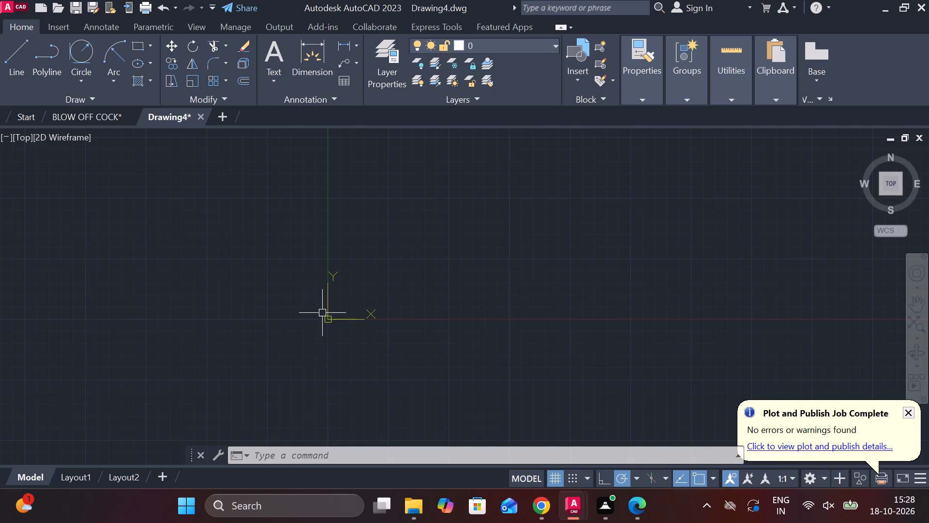
{"action": "left_click", "coordinate": [329, 323]}
{"action": "left_click", "coordinate": [327, 319]}
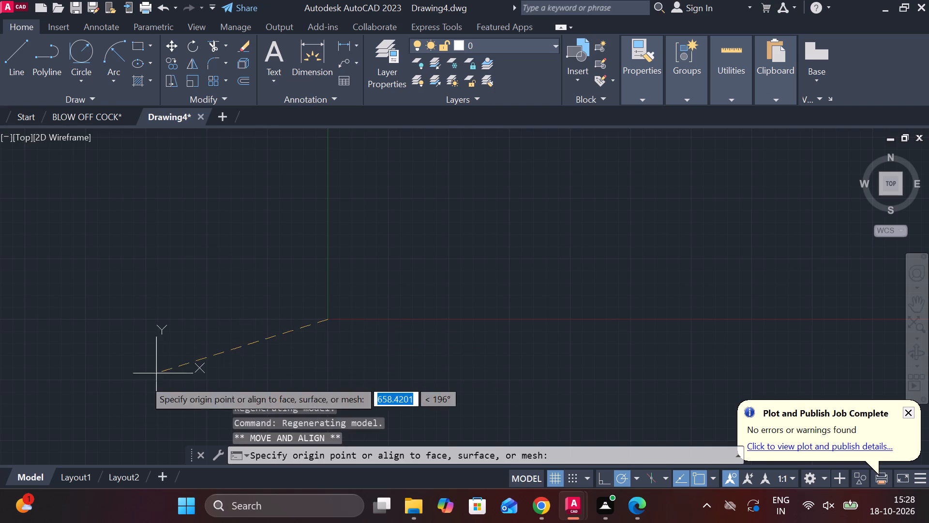
{"action": "left_click", "coordinate": [8, 452]}
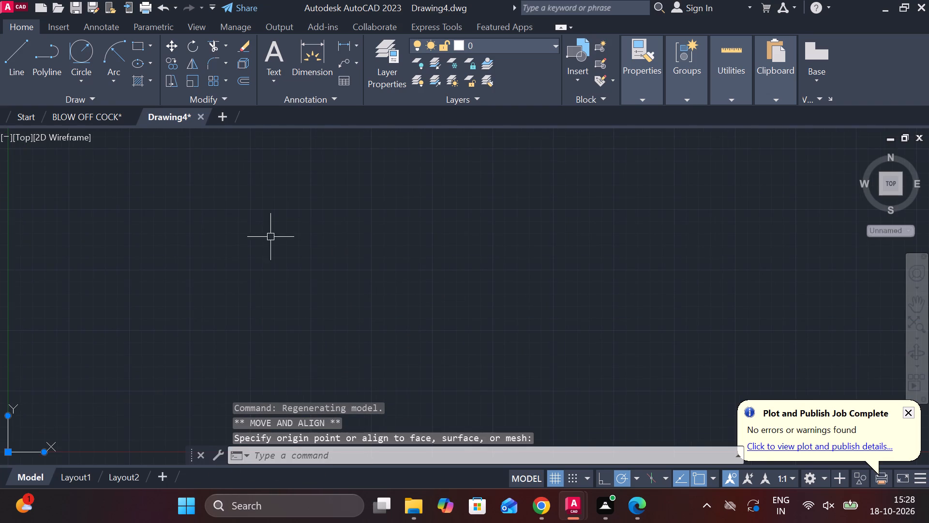
{"action": "scroll", "coordinate": [236, 204], "scroll_direction": "down", "scroll_amount": 2}
{"action": "scroll", "coordinate": [236, 204], "scroll_direction": "up", "scroll_amount": 3}
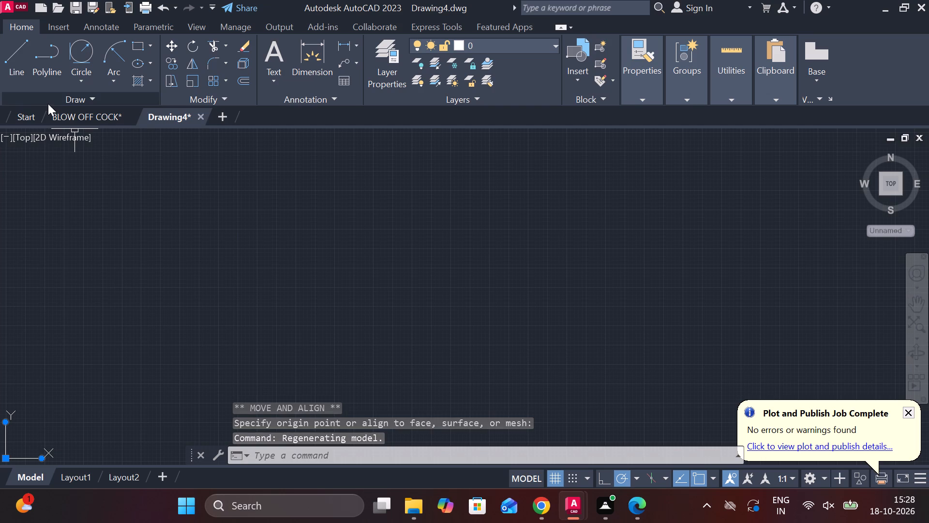
Draw a horizontal line 190 units long in the open area above and right of the relocated UCS origin.
{"action": "left_click", "coordinate": [11, 55]}
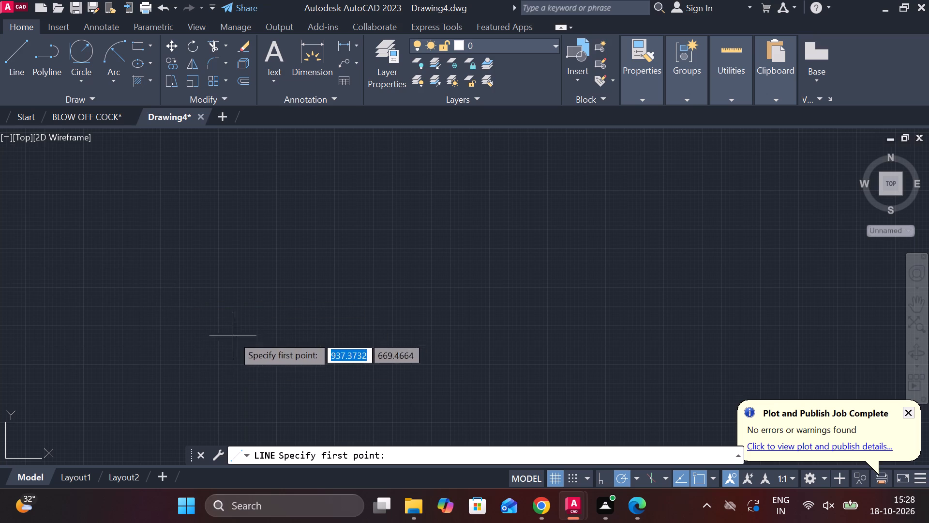
{"action": "left_click", "coordinate": [213, 283]}
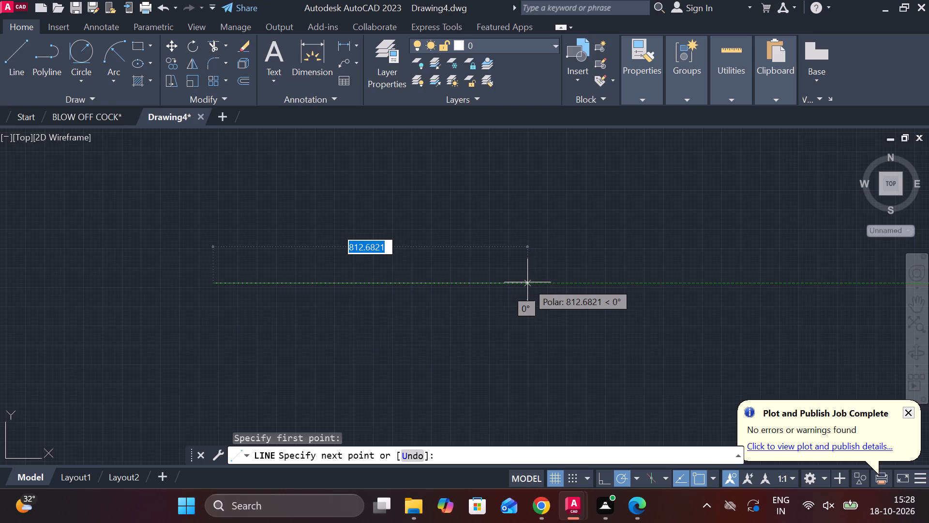
{"action": "key", "text": "1"}
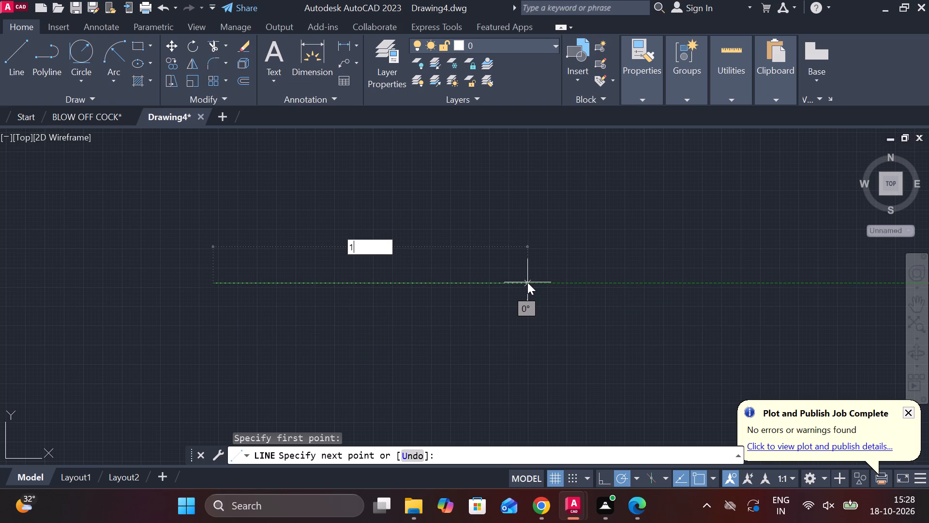
{"action": "type", "text": "90"}
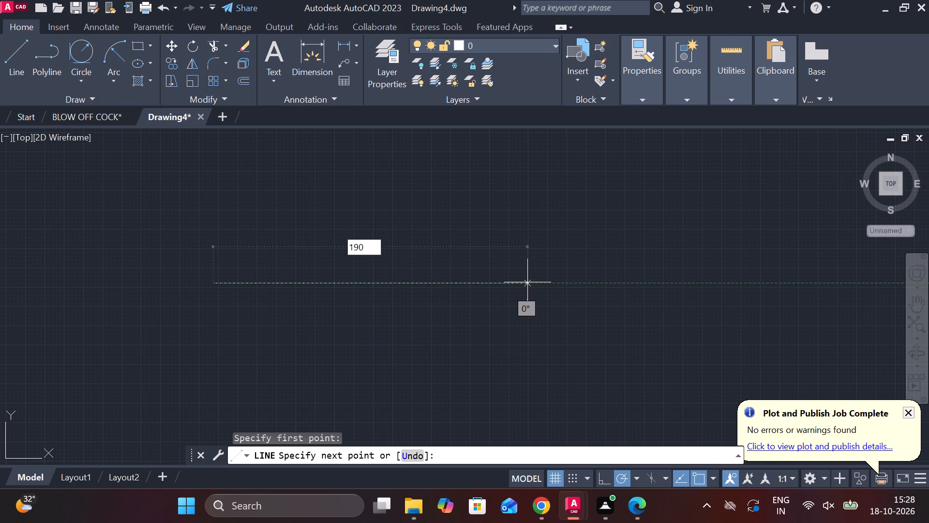
{"action": "key", "text": "Return"}
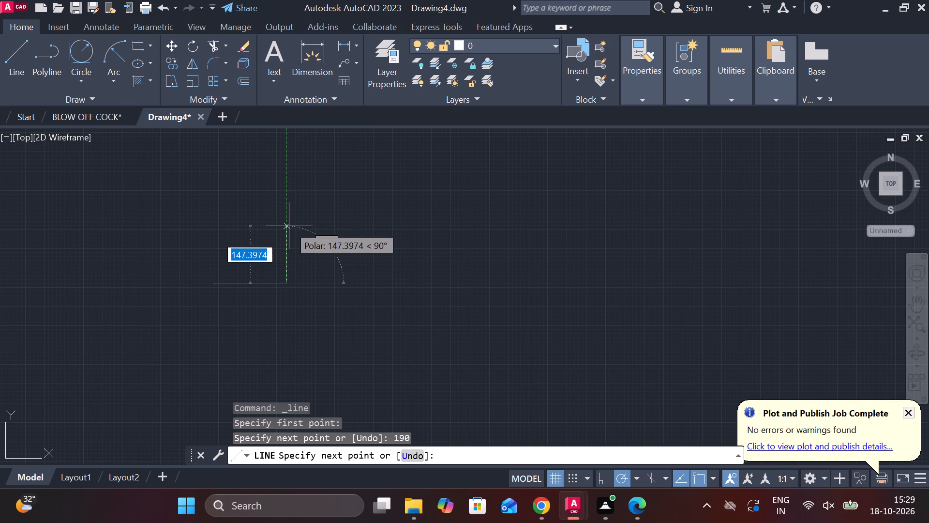
{"action": "key", "text": "Escape"}
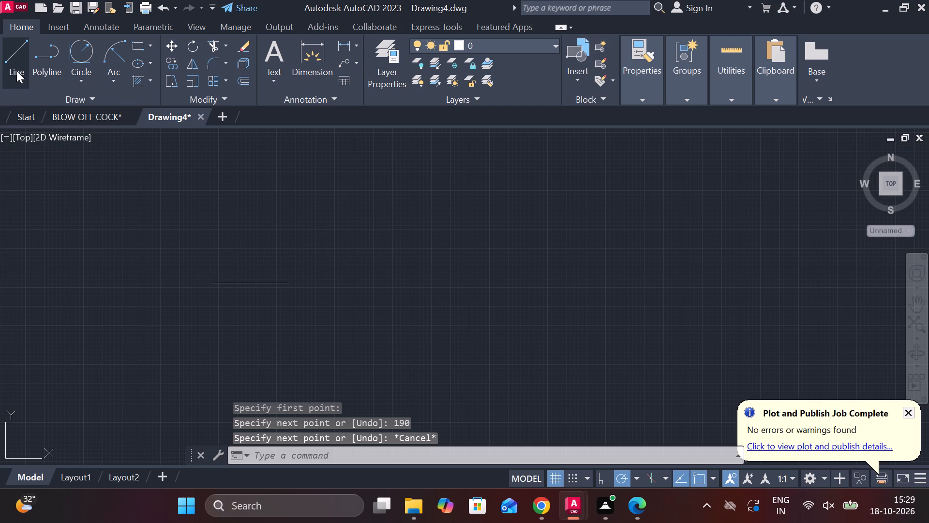
Draw a vertical line through the midpoint of the 190-unit line, starting a little below it and extending well above it.
{"action": "left_click", "coordinate": [24, 52]}
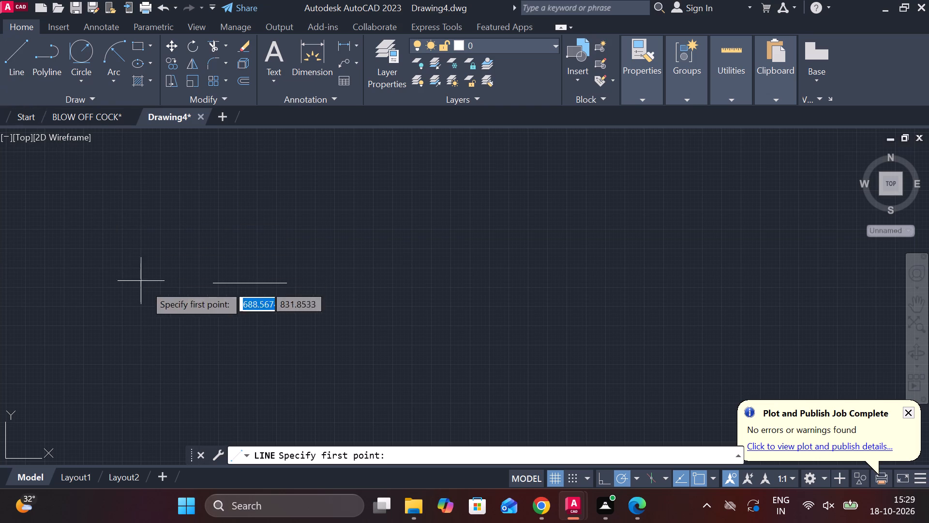
{"action": "scroll", "coordinate": [251, 306], "scroll_direction": "up", "scroll_amount": 2}
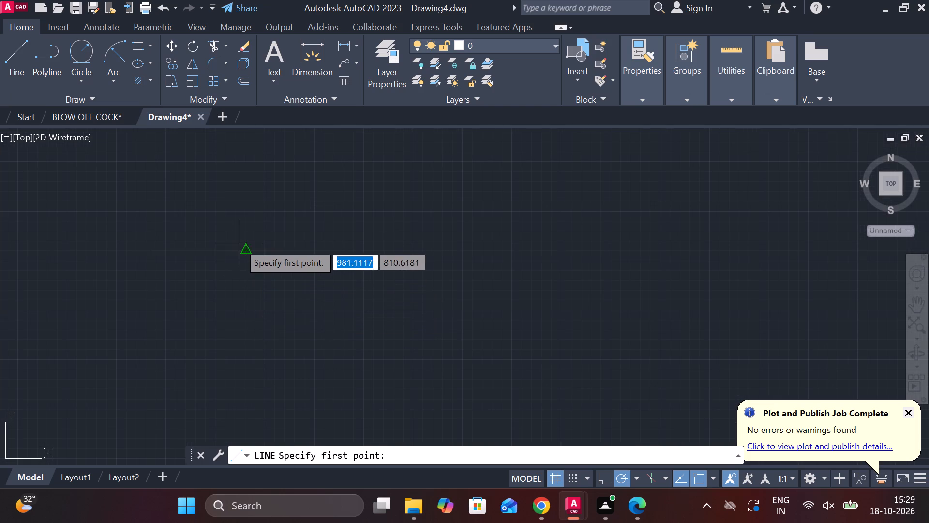
{"action": "left_click", "coordinate": [249, 320]}
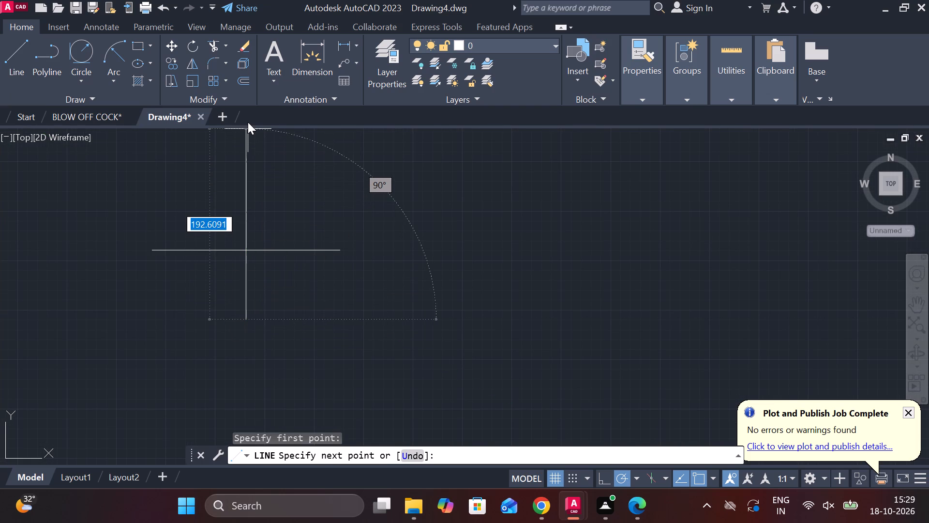
{"action": "scroll", "coordinate": [248, 122], "scroll_direction": "down", "scroll_amount": 3}
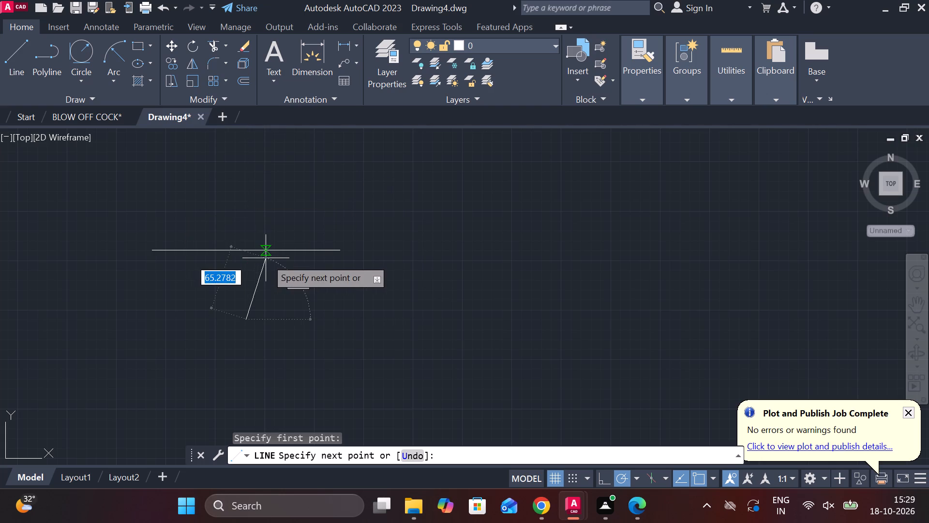
{"action": "scroll", "coordinate": [266, 258], "scroll_direction": "down", "scroll_amount": 3}
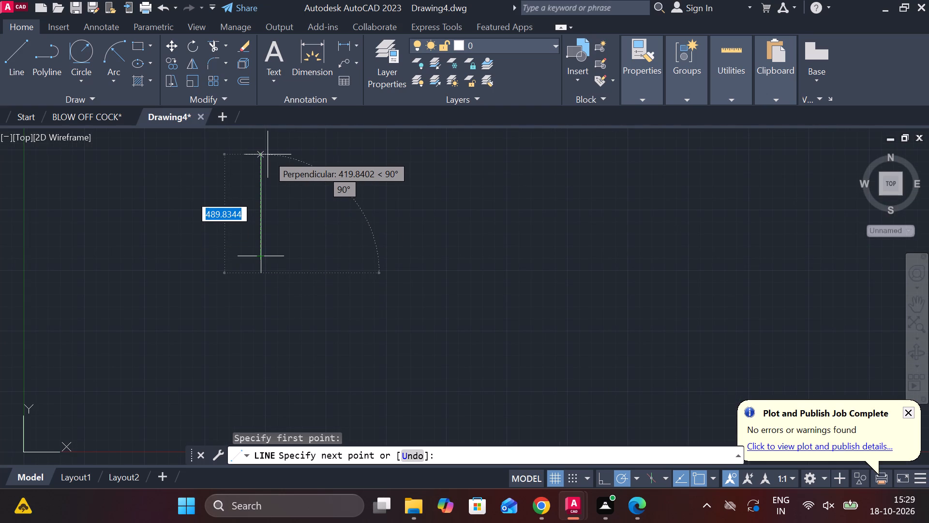
{"action": "scroll", "coordinate": [261, 154], "scroll_direction": "up", "scroll_amount": 1}
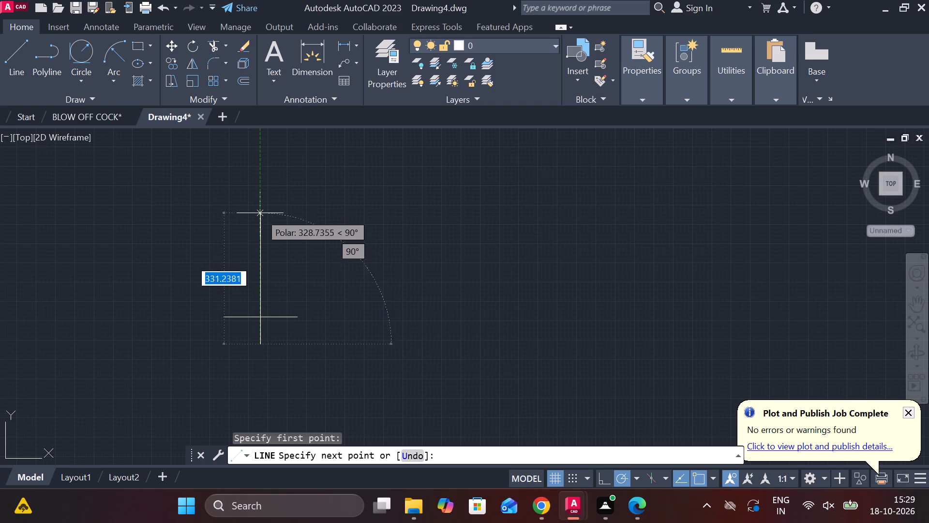
{"action": "left_click", "coordinate": [262, 197]}
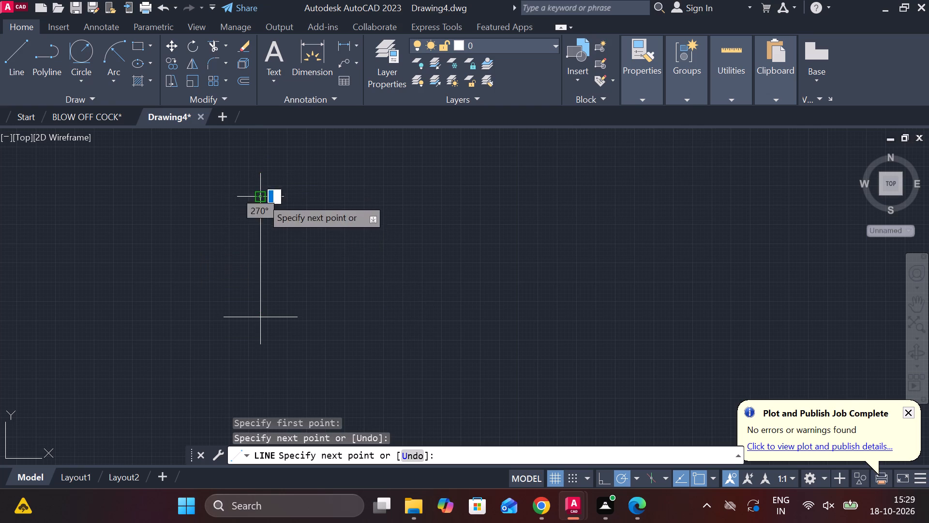
{"action": "key", "text": "Escape"}
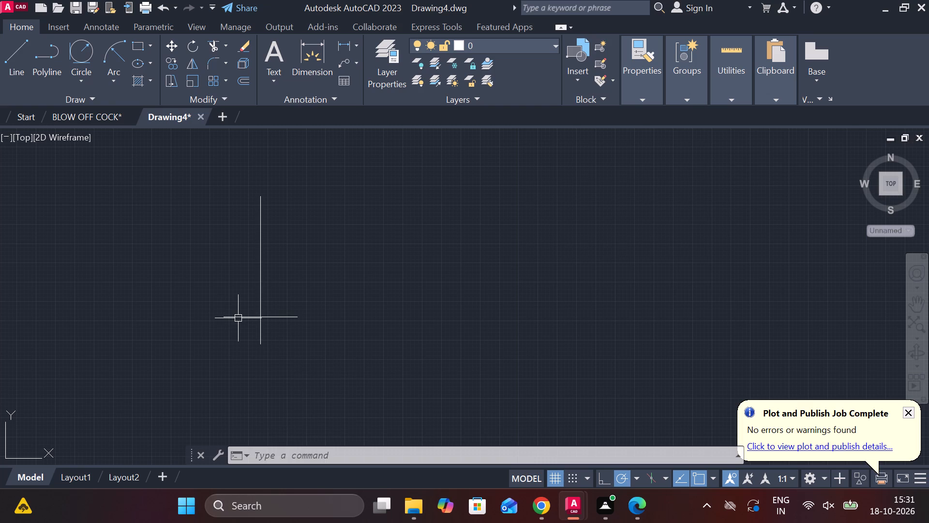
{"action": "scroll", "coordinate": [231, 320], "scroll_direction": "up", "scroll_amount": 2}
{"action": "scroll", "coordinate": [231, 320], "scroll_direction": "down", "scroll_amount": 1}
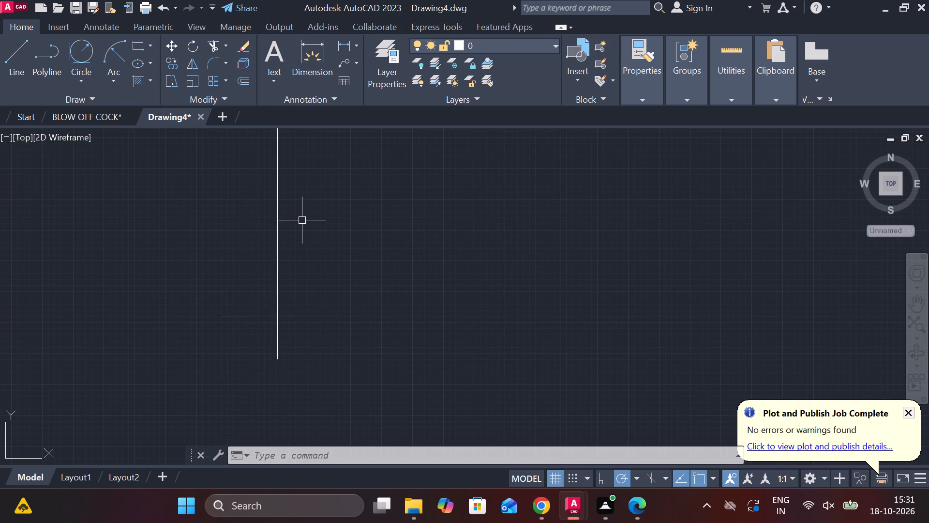
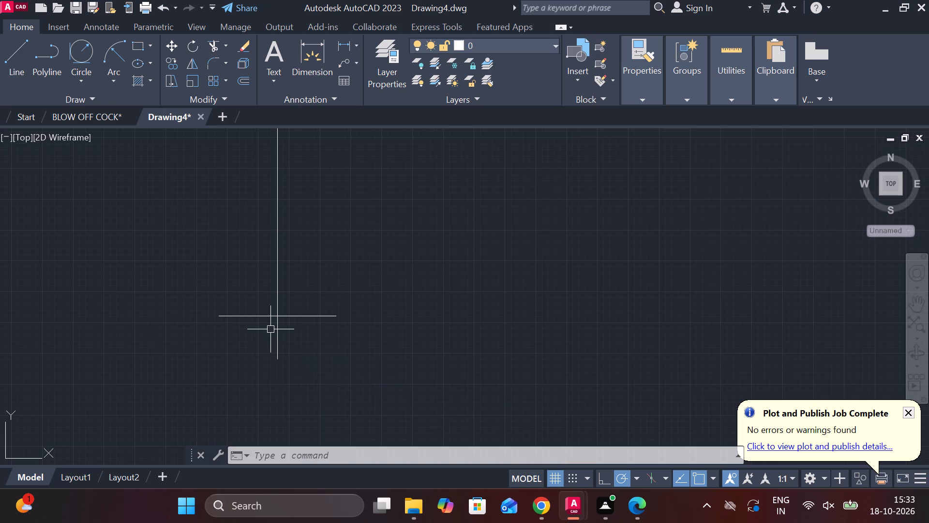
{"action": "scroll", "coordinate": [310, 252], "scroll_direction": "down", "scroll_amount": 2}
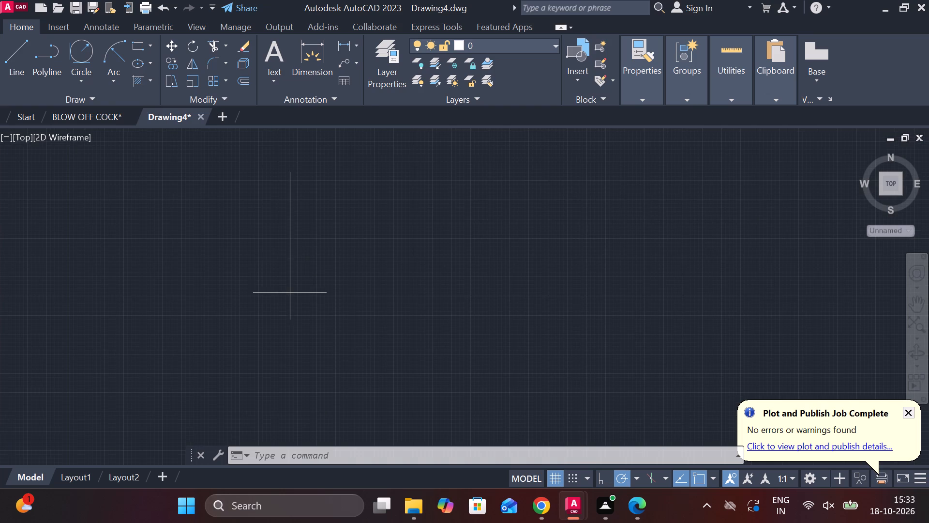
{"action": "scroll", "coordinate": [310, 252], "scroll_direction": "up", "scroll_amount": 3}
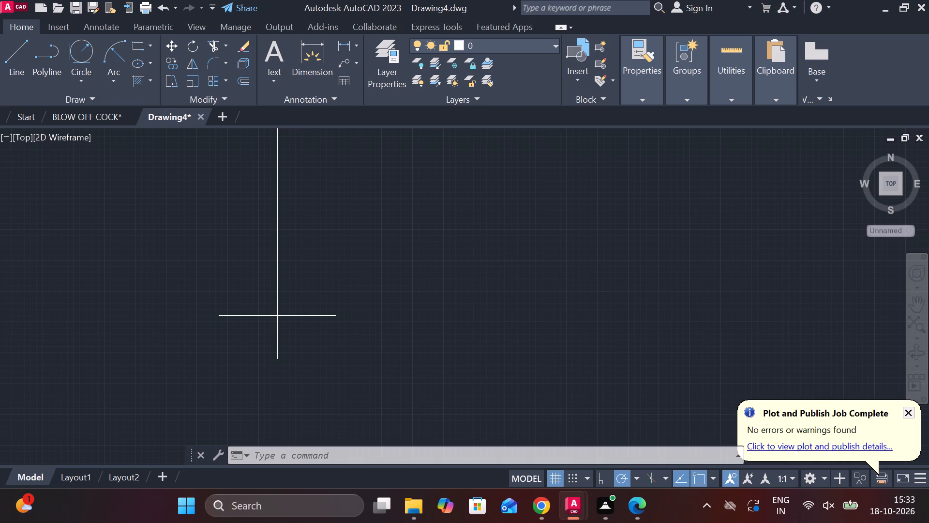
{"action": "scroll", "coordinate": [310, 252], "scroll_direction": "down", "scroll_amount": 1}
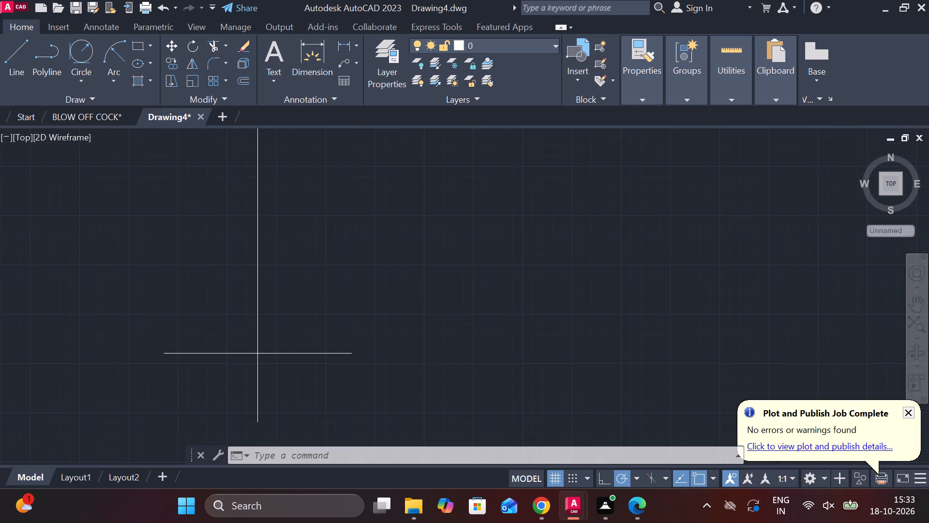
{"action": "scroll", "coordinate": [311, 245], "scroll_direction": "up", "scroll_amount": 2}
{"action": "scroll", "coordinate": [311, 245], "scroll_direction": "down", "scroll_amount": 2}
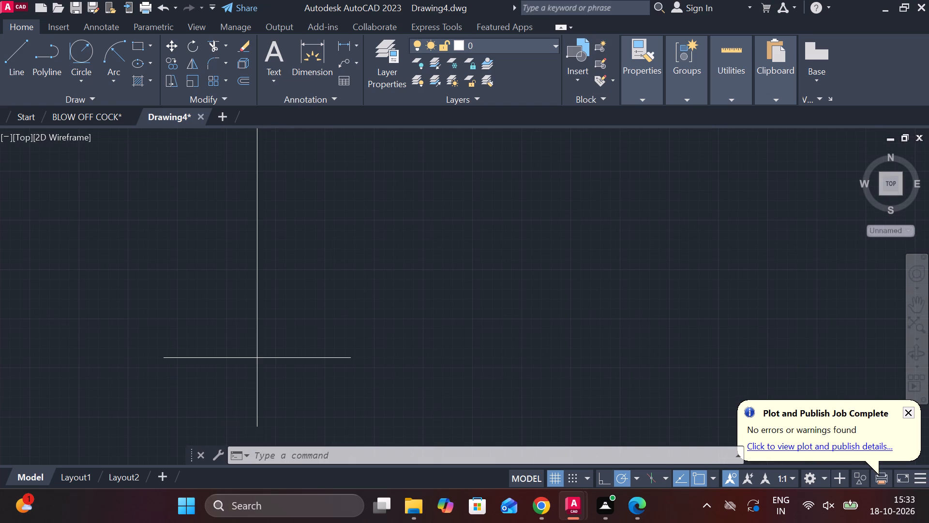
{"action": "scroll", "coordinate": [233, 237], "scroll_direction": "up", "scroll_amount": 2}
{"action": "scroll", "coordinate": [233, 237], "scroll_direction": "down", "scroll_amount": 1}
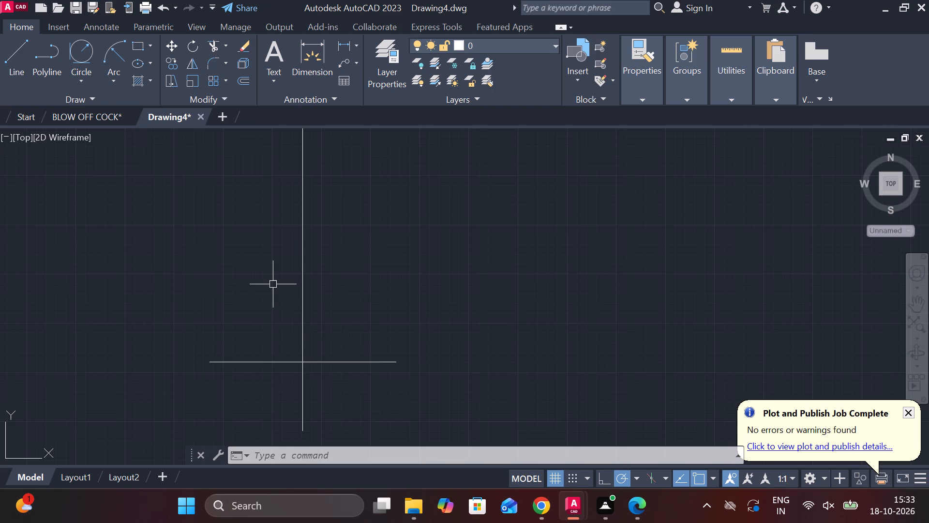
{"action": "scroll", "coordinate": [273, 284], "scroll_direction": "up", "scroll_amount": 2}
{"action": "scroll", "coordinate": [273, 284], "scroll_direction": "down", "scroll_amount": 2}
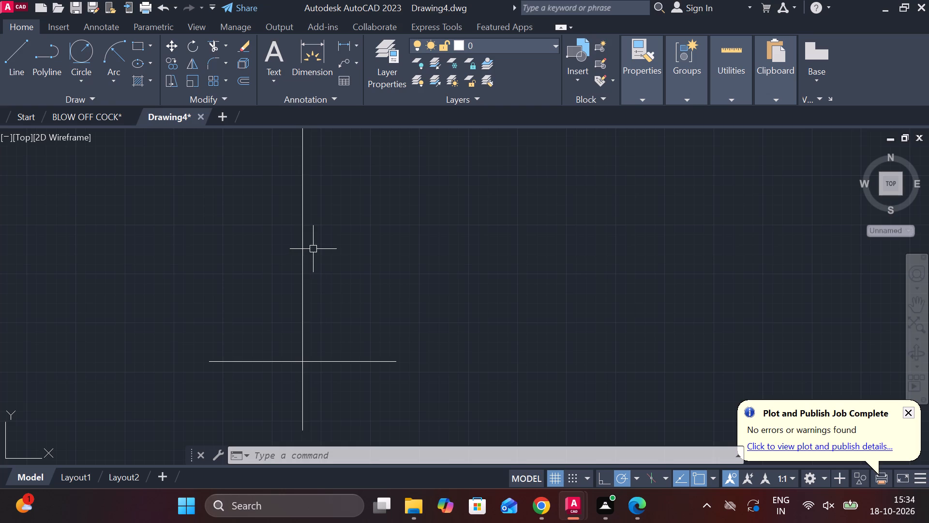
Copy the vertical reference line 83 units to the right and 83 units to the left of itself.
{"action": "left_click", "coordinate": [303, 252]}
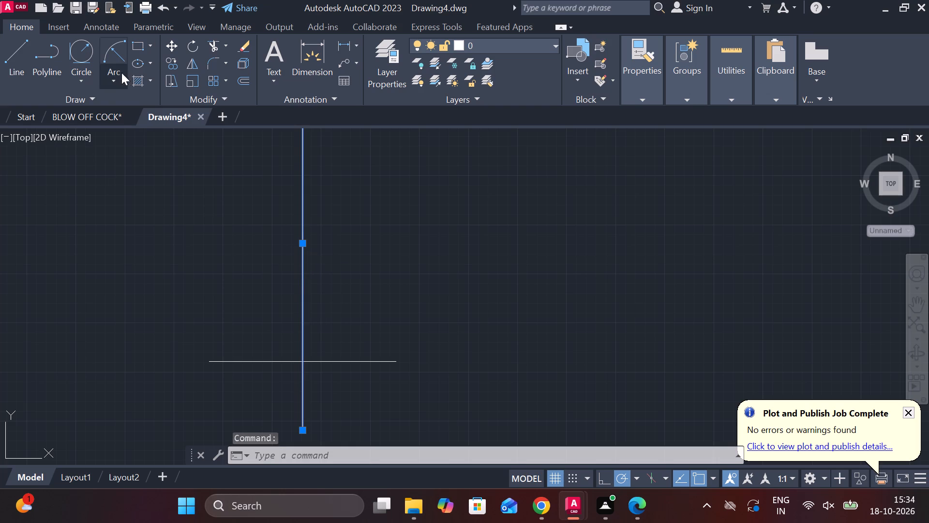
{"action": "left_click", "coordinate": [171, 62]}
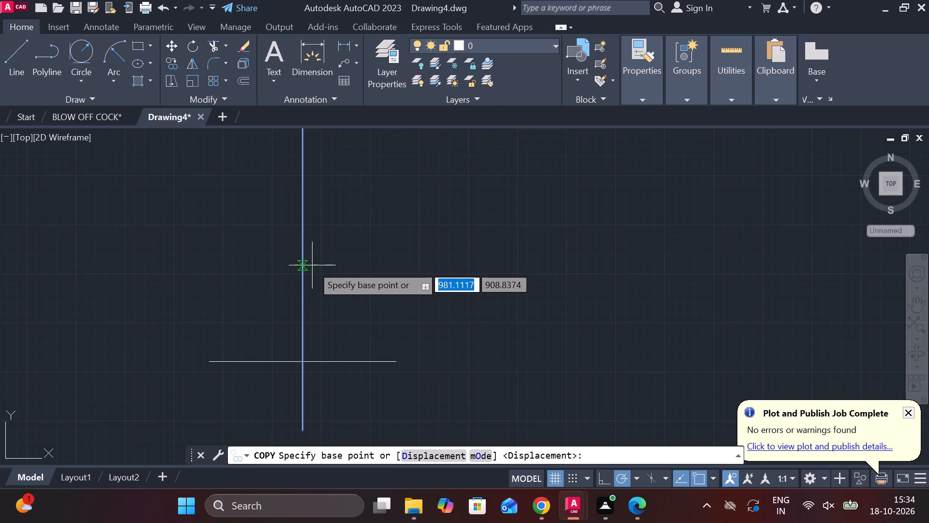
{"action": "left_click", "coordinate": [303, 268]}
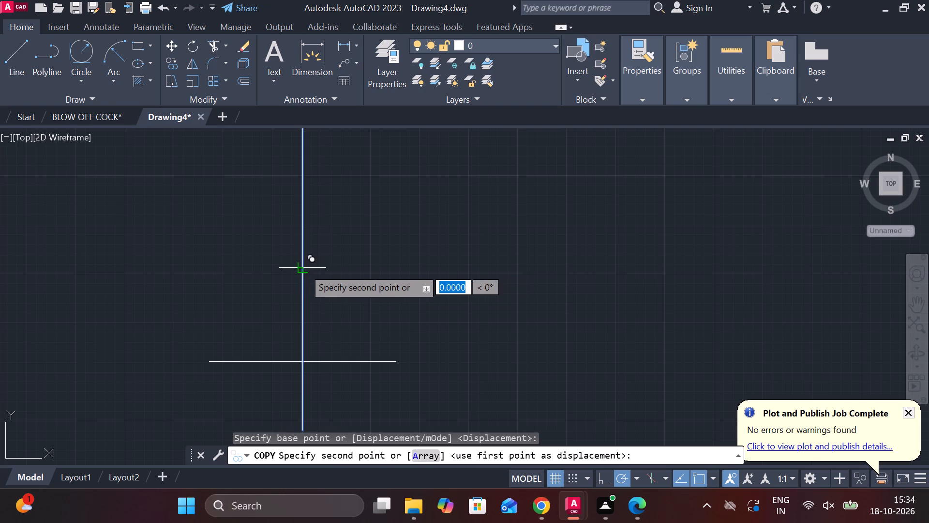
{"action": "left_click", "coordinate": [378, 269]}
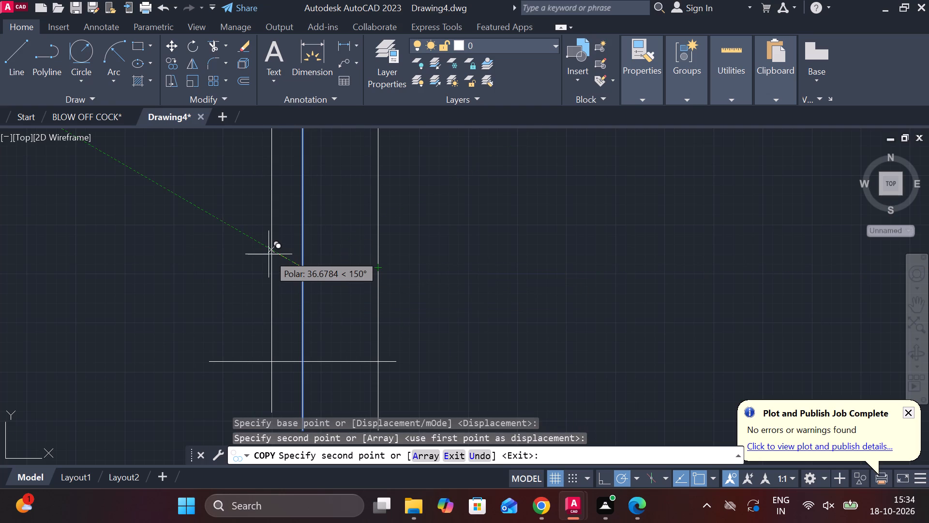
{"action": "key", "text": "ctrl+z"}
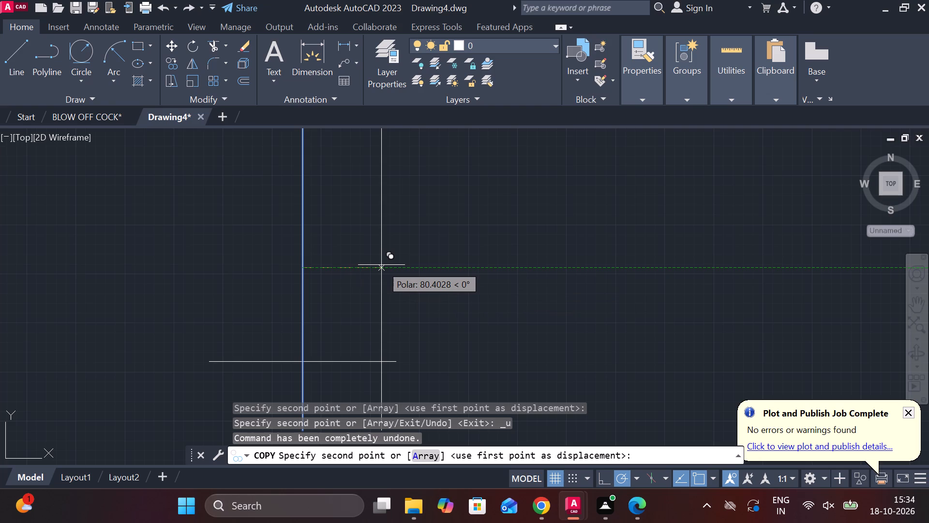
{"action": "type", "text": "83"}
{"action": "key", "text": "Return"}
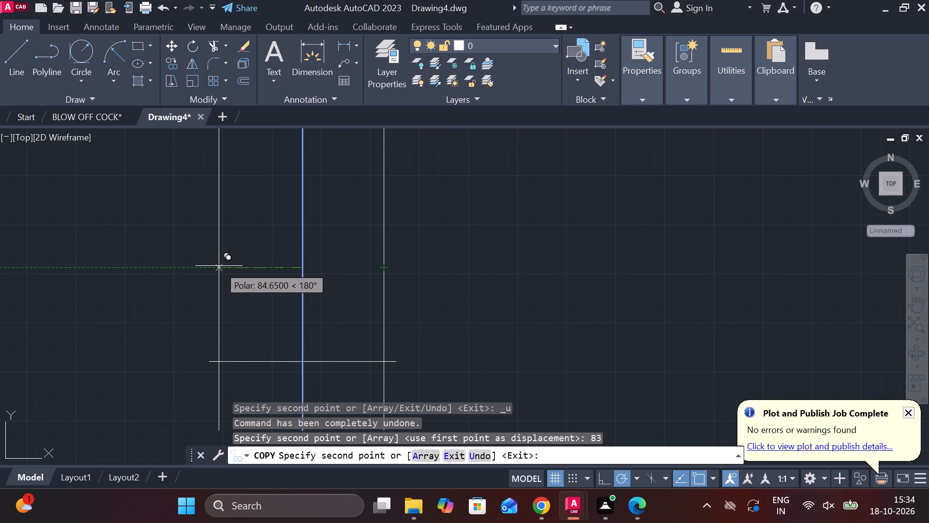
{"action": "key", "text": "8"}
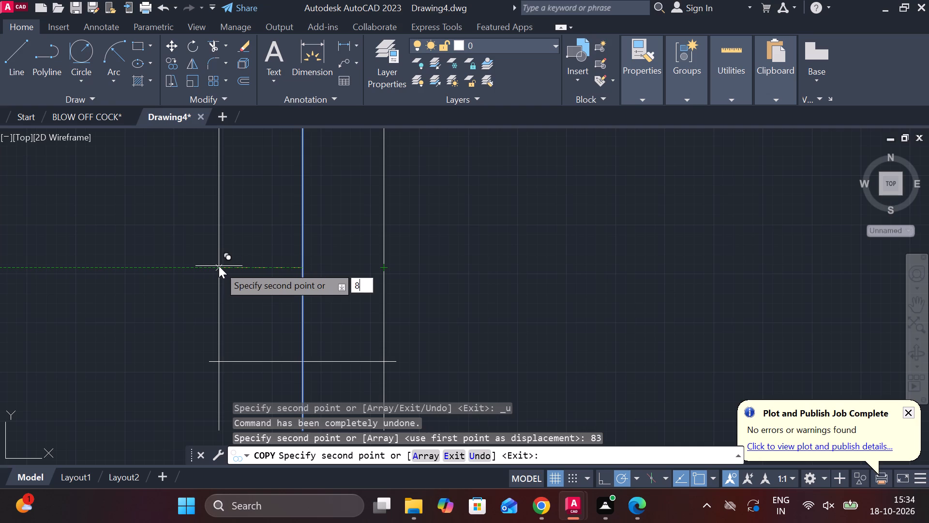
{"action": "key", "text": "3"}
{"action": "key", "text": "Return"}
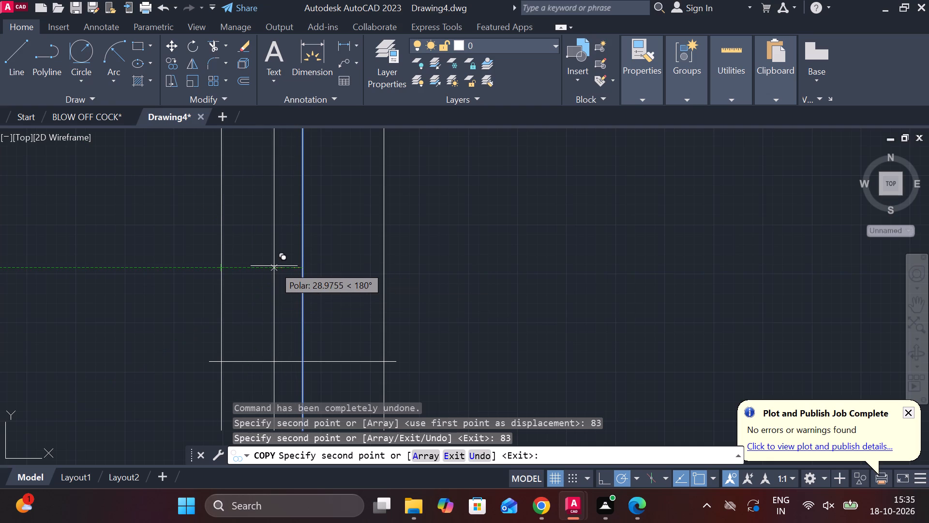
{"action": "key", "text": "Escape"}
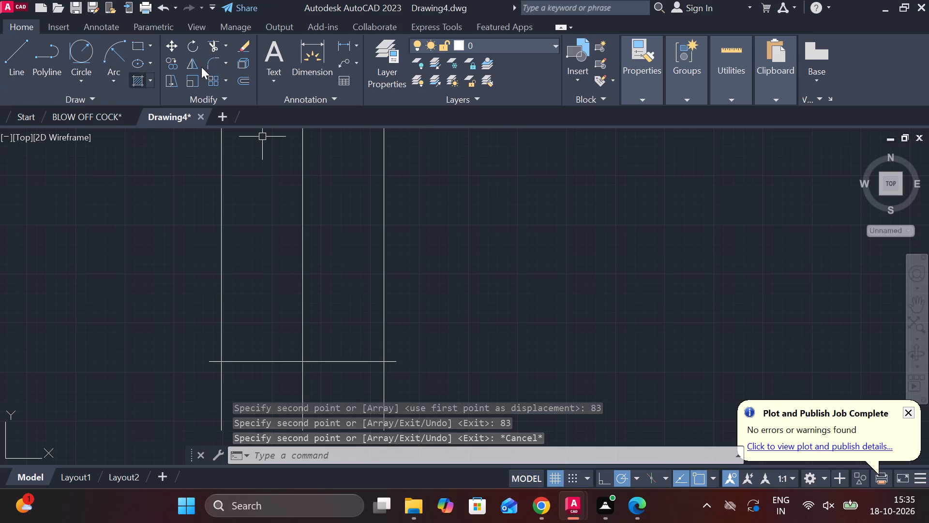
Copy the central vertical line from its midpoint 91.5 units to the right and 91.5 units to the left.
{"action": "left_click", "coordinate": [307, 196]}
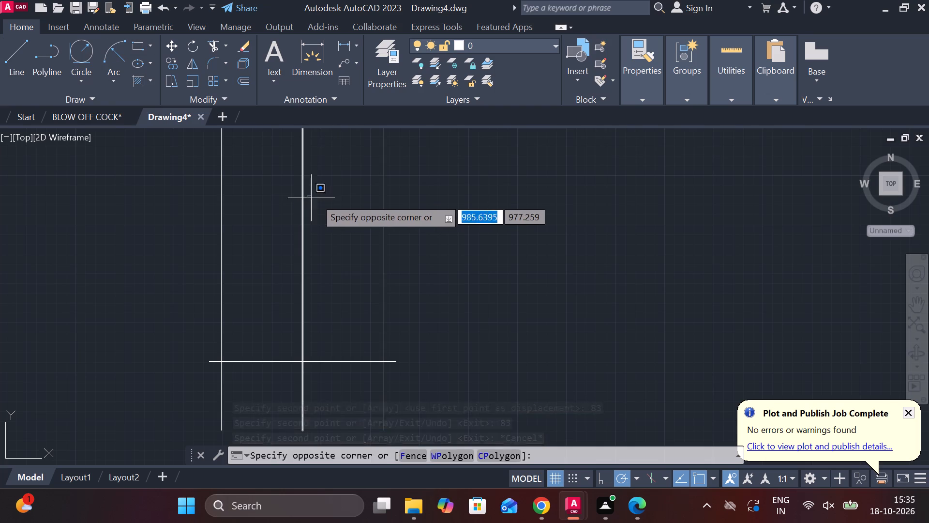
{"action": "key", "text": "Escape"}
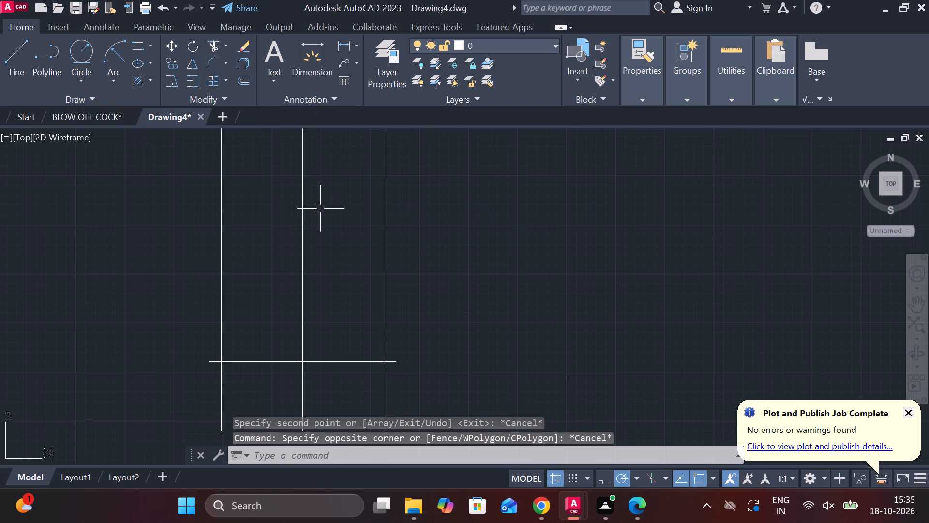
{"action": "left_click", "coordinate": [303, 242]}
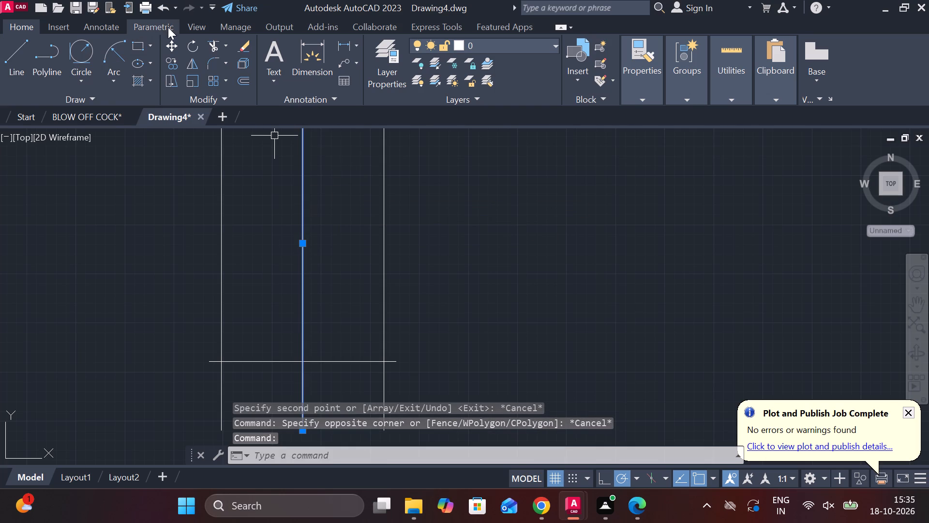
{"action": "left_click", "coordinate": [174, 59]}
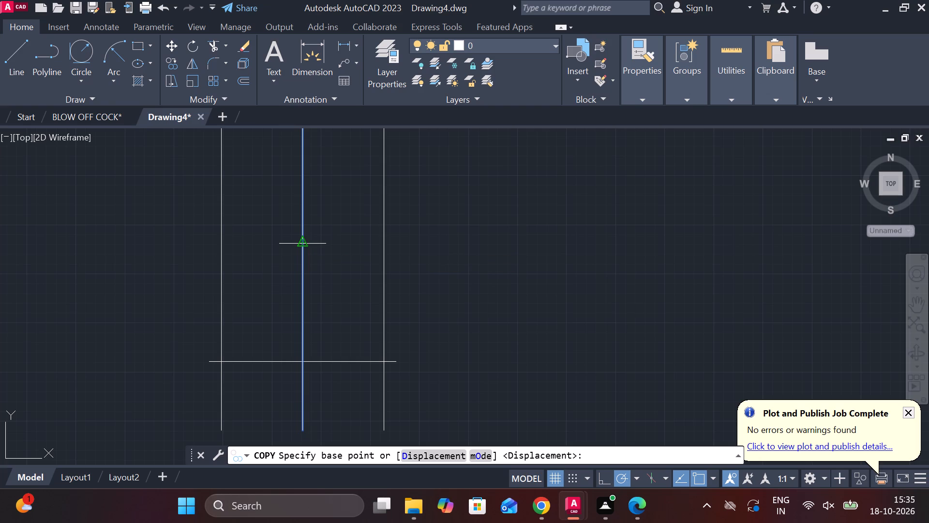
{"action": "left_click", "coordinate": [304, 244]}
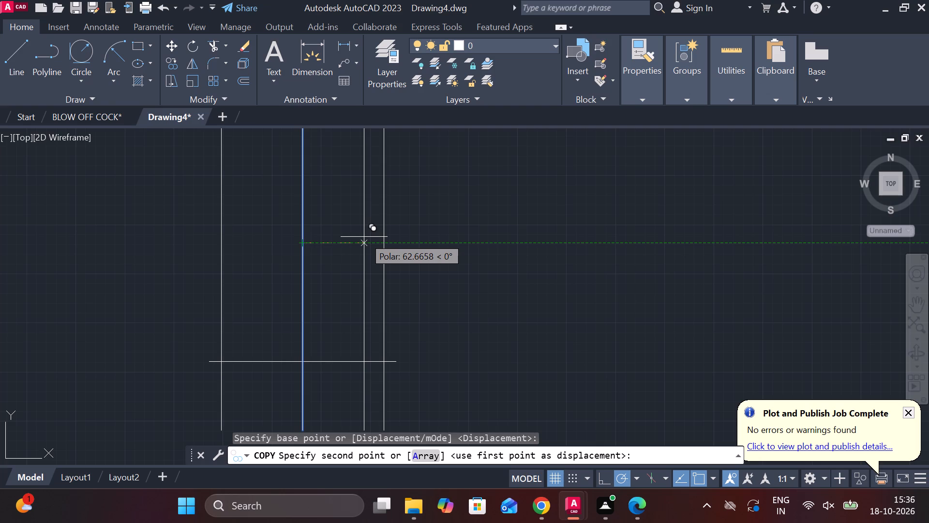
{"action": "type", "text": "91"}
{"action": "type", "text": ".5"}
{"action": "key", "text": "Return"}
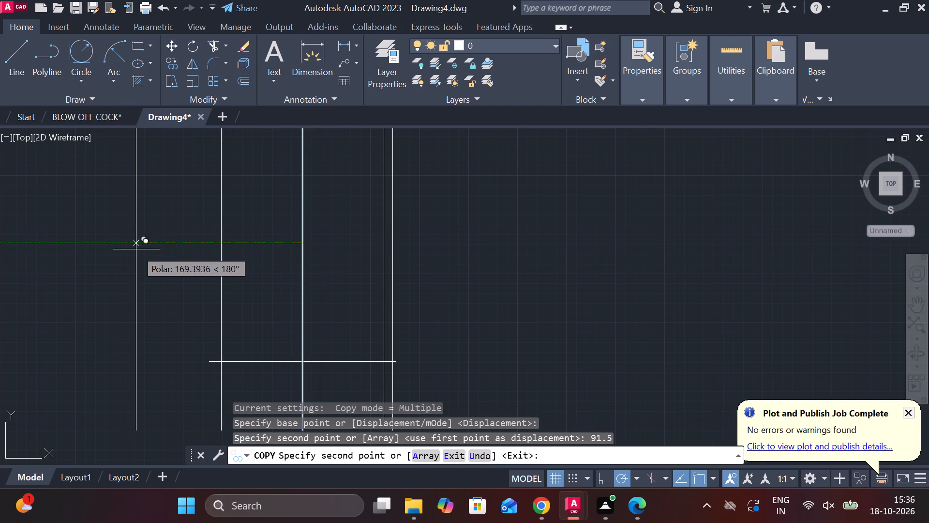
{"action": "type", "text": "91"}
{"action": "key", "text": "period"}
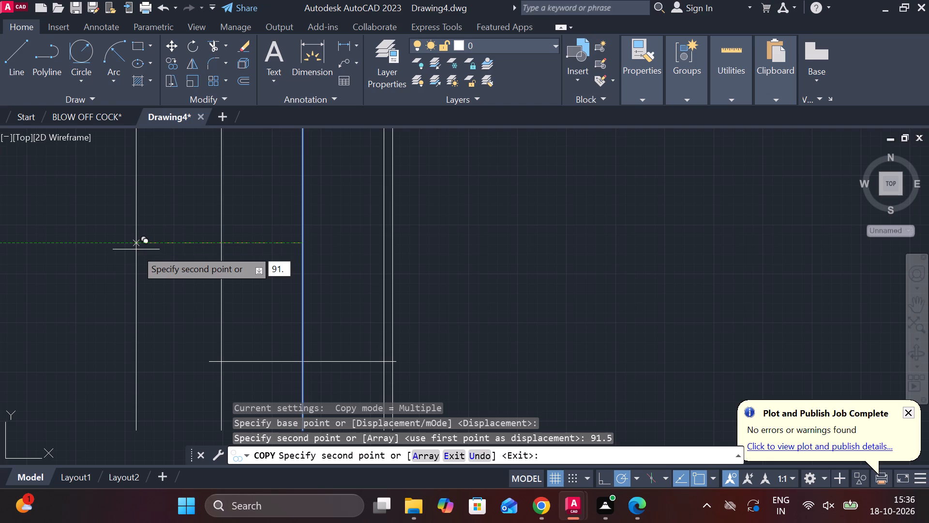
{"action": "key", "text": "5"}
{"action": "key", "text": "Return"}
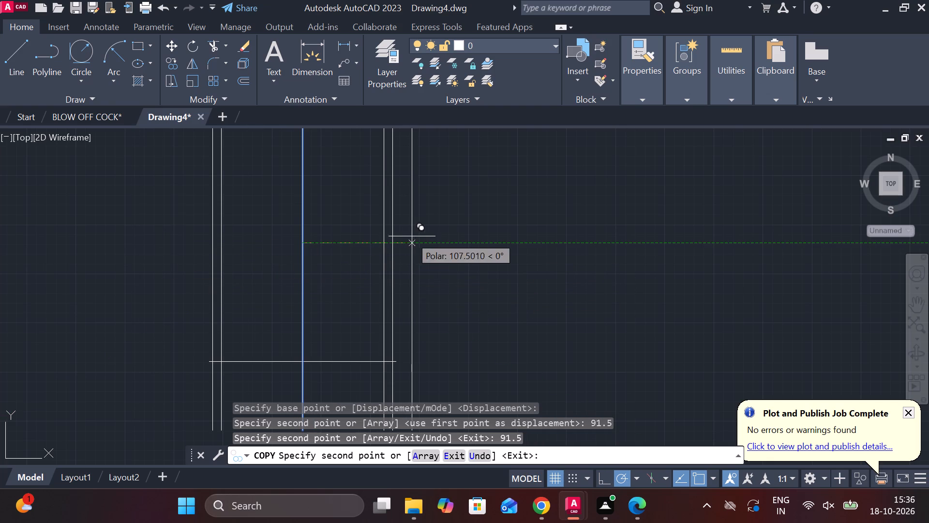
{"action": "key", "text": "Escape"}
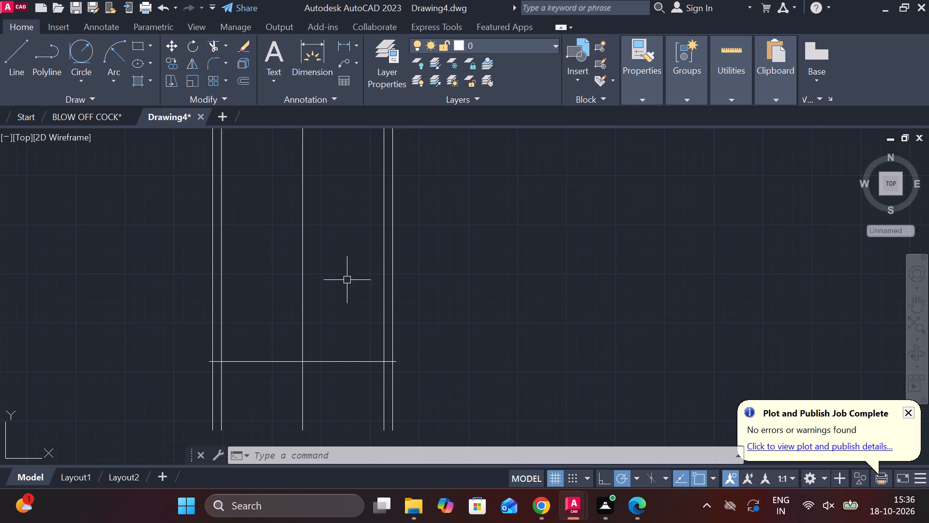
Copy the central vertical line from its midpoint 72 units to the right and 72 units to the left.
{"action": "left_click", "coordinate": [303, 223]}
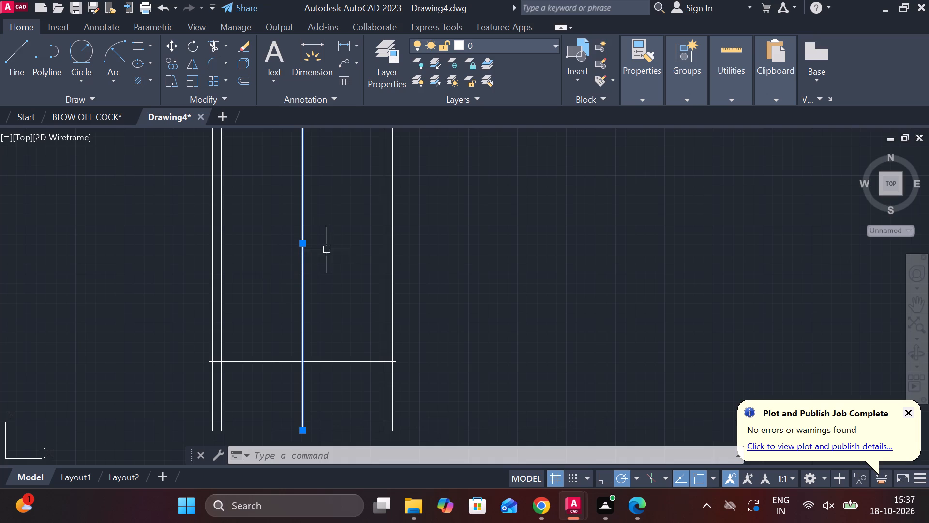
{"action": "left_click", "coordinate": [171, 67]}
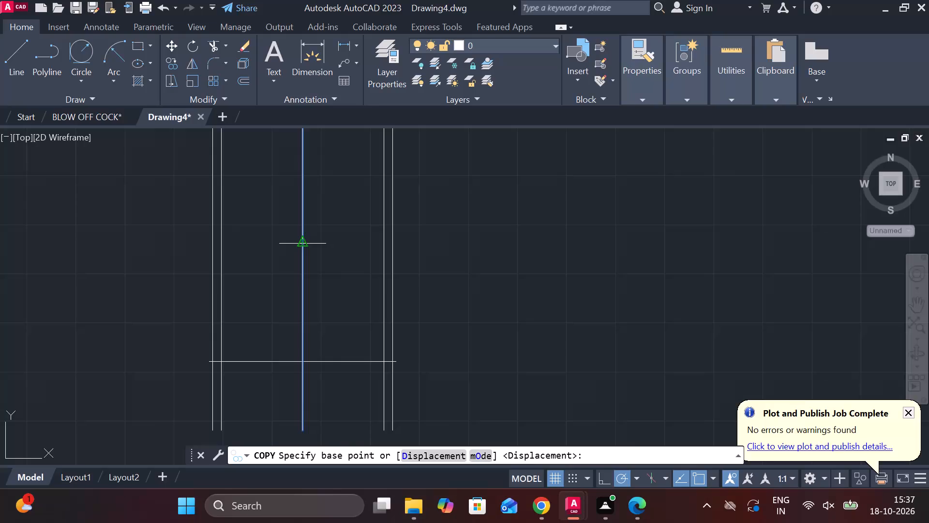
{"action": "left_click", "coordinate": [300, 242]}
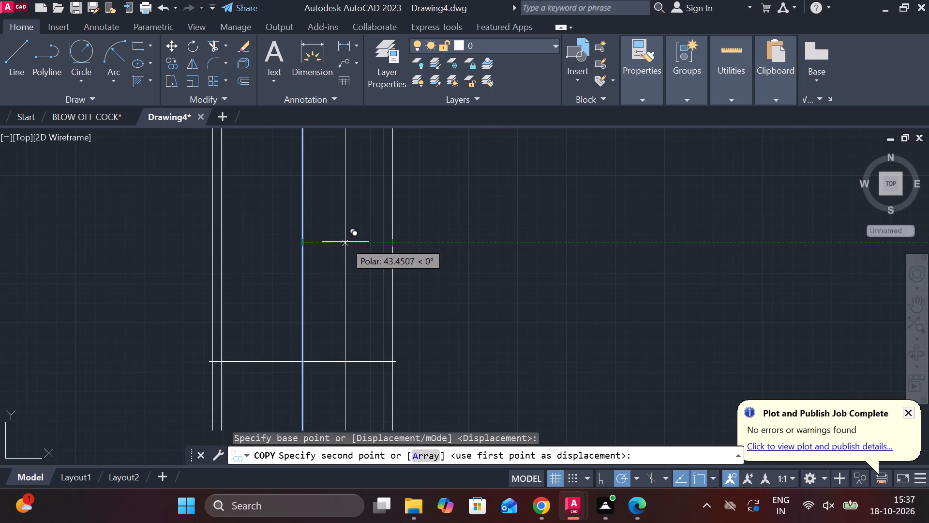
{"action": "type", "text": "72"}
{"action": "key", "text": "Return"}
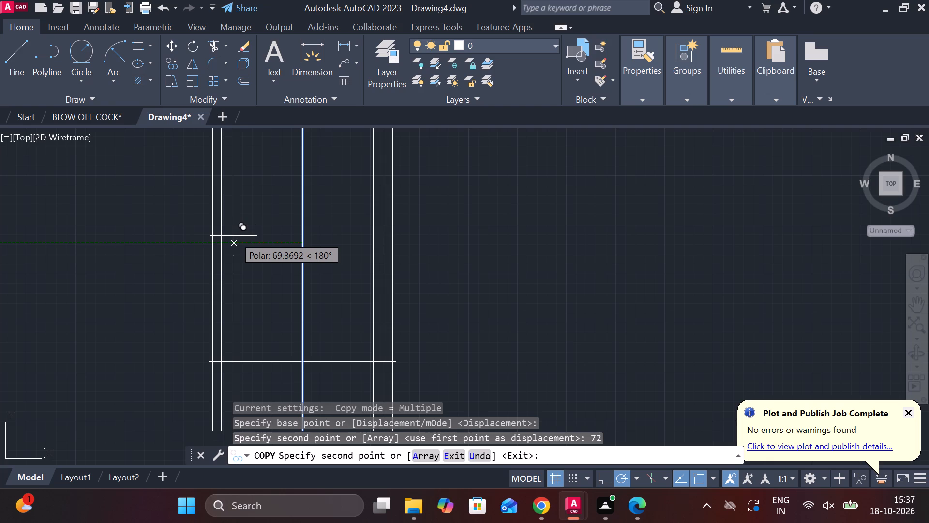
{"action": "type", "text": "72"}
{"action": "key", "text": "Return"}
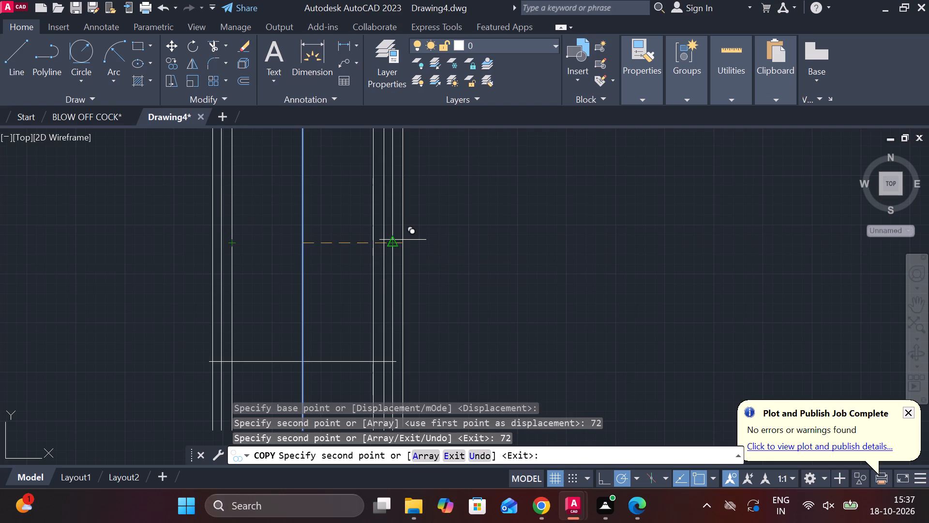
{"action": "key", "text": "Escape"}
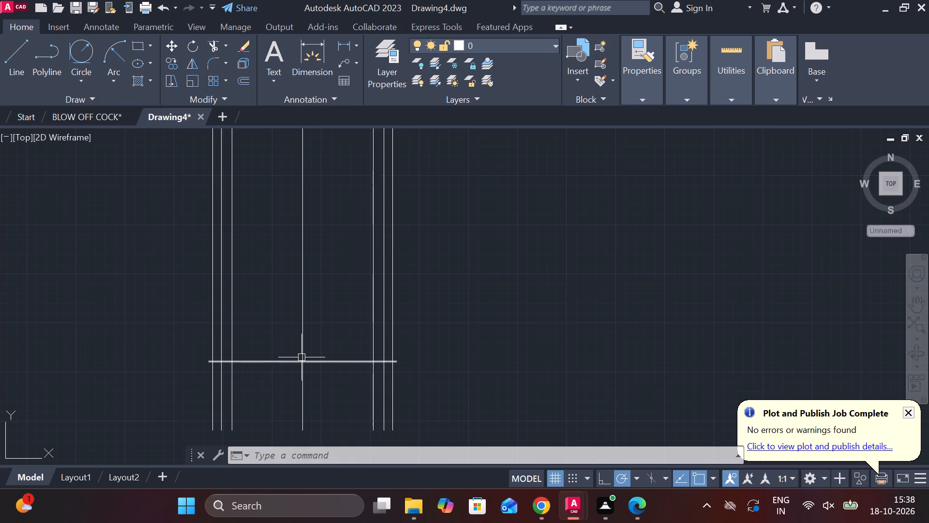
Copy the horizontal base line from its midpoint 90 units straight up.
{"action": "scroll", "coordinate": [313, 314], "scroll_direction": "down", "scroll_amount": 2}
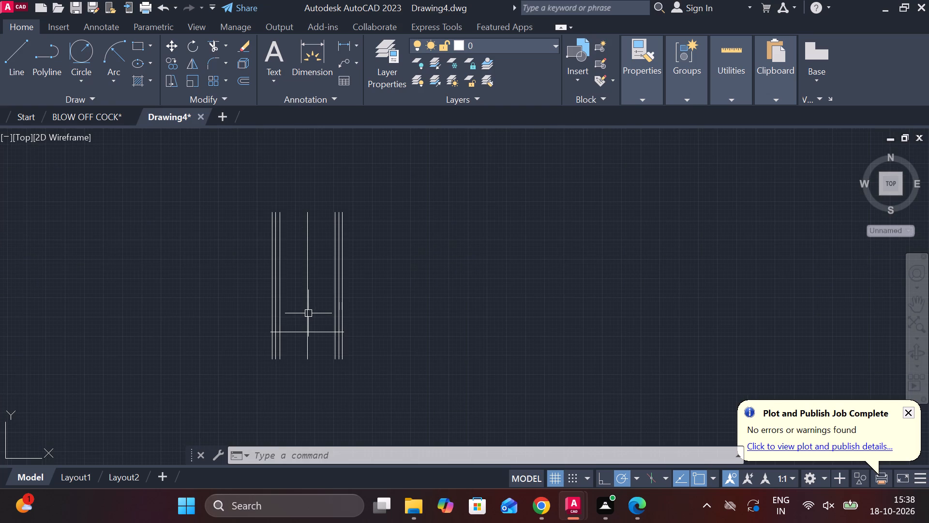
{"action": "scroll", "coordinate": [308, 313], "scroll_direction": "up", "scroll_amount": 2}
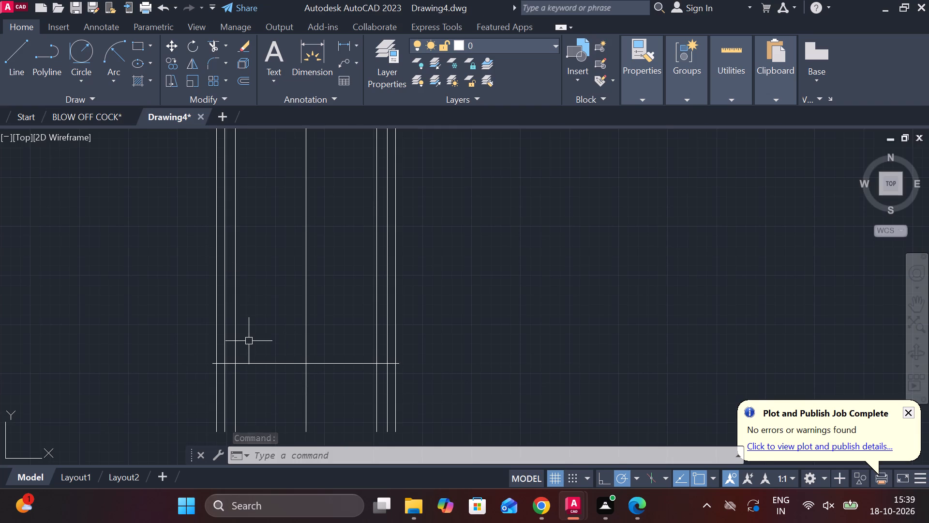
{"action": "left_click", "coordinate": [284, 364]}
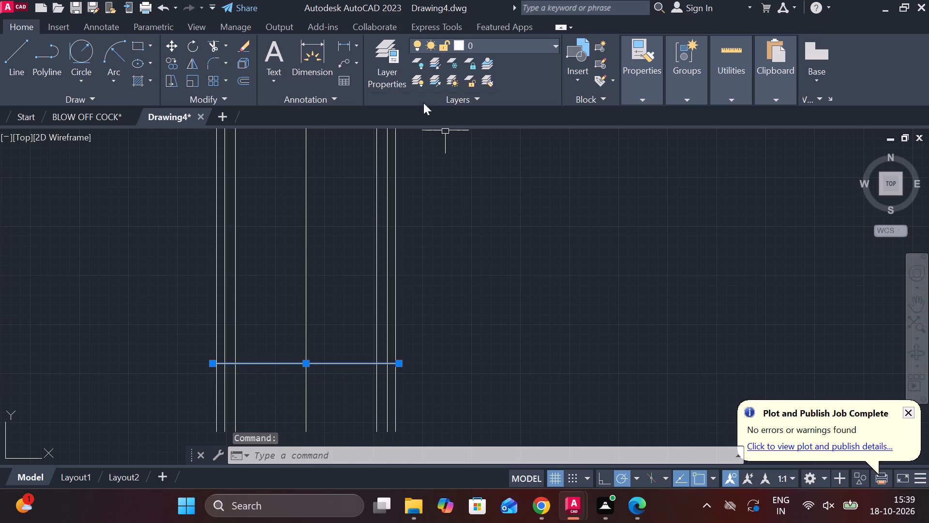
{"action": "left_click", "coordinate": [172, 63]}
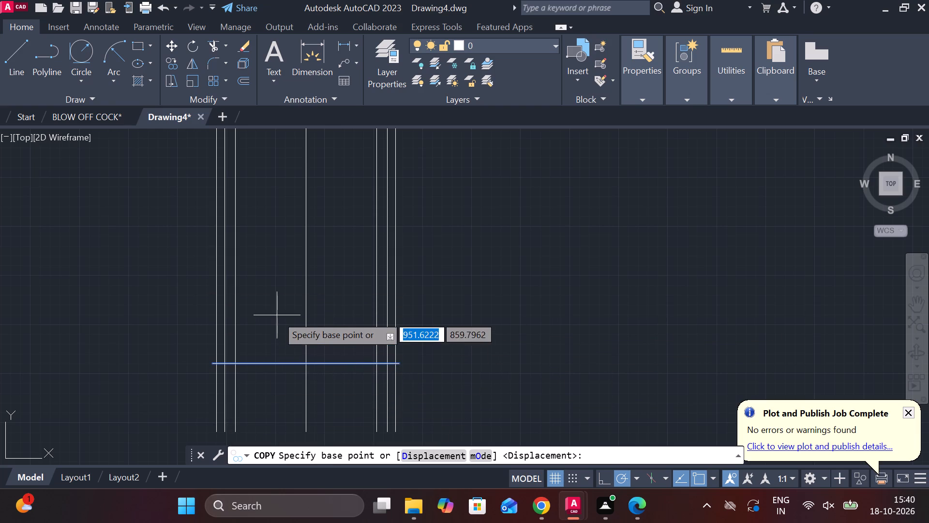
{"action": "left_click", "coordinate": [307, 364]}
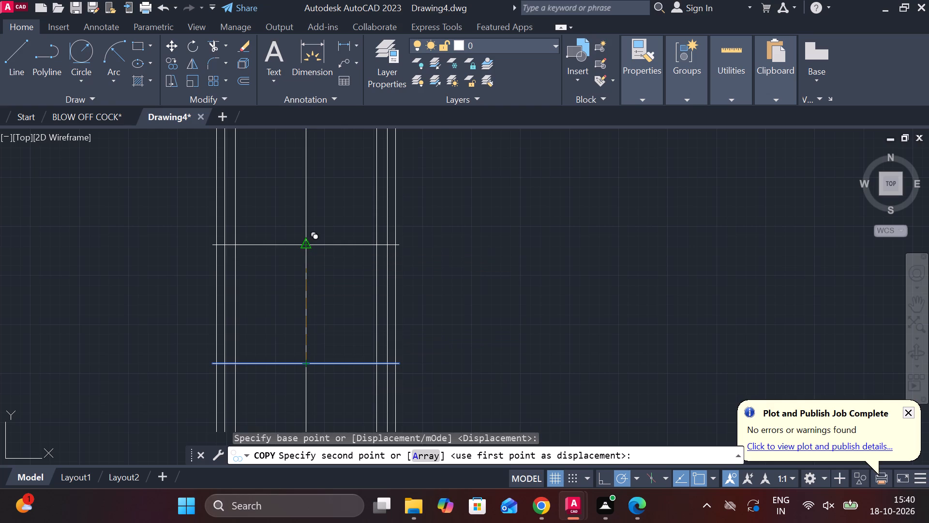
{"action": "type", "text": "90"}
{"action": "key", "text": "Return"}
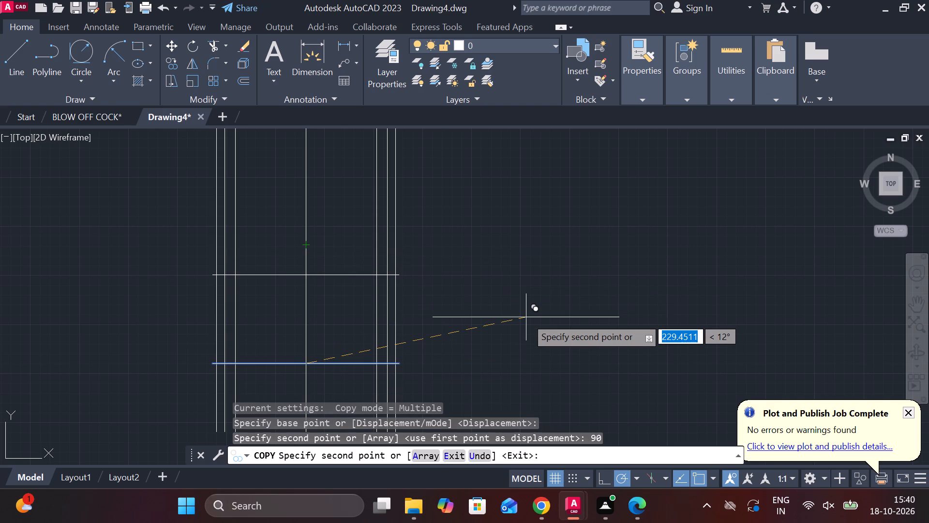
{"action": "key", "text": "Escape"}
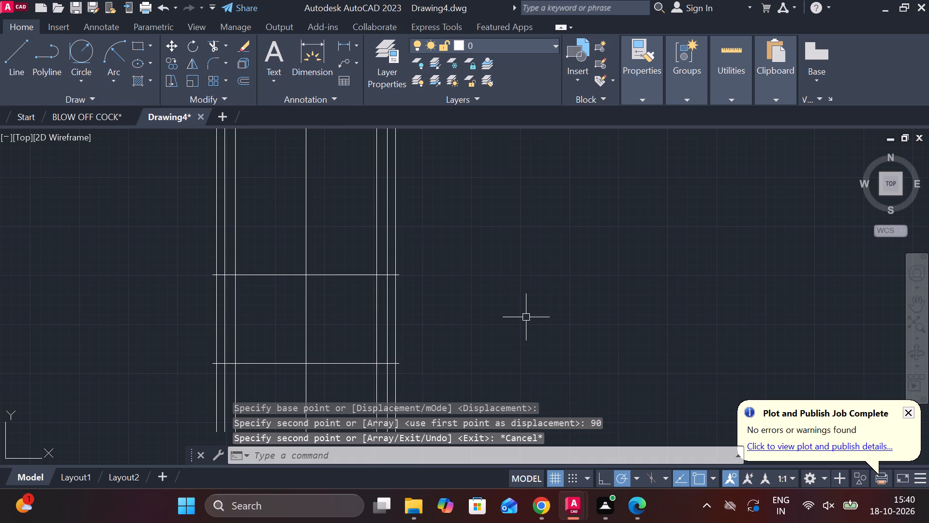
Copy the upper horizontal line from its midpoint 45 units straight down.
{"action": "scroll", "coordinate": [310, 315], "scroll_direction": "up", "scroll_amount": 2}
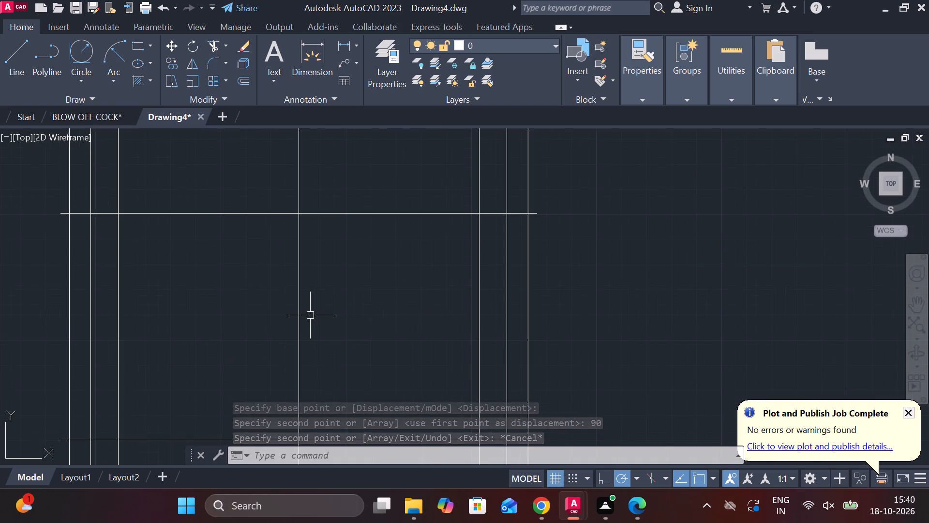
{"action": "scroll", "coordinate": [310, 315], "scroll_direction": "down", "scroll_amount": 1}
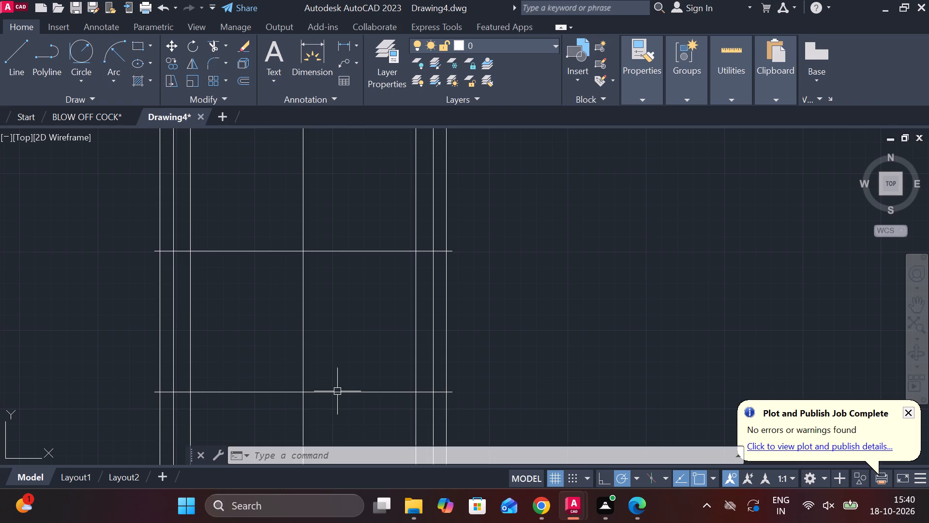
{"action": "left_click", "coordinate": [332, 251]}
{"action": "left_click", "coordinate": [176, 61]}
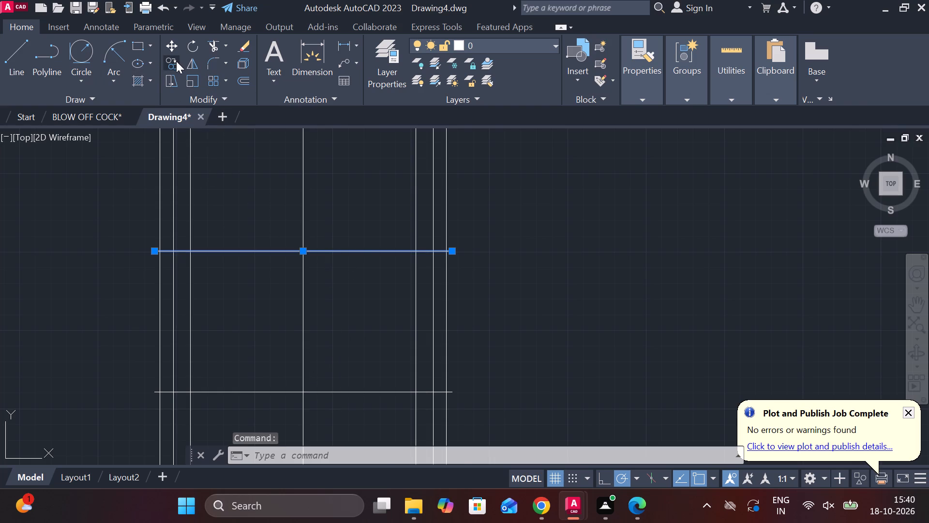
{"action": "left_click", "coordinate": [304, 248]}
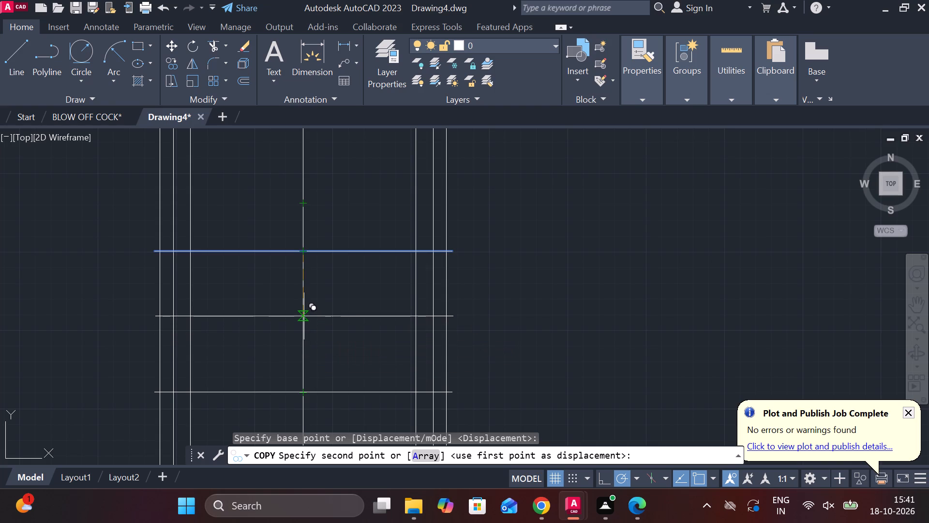
{"action": "type", "text": "45"}
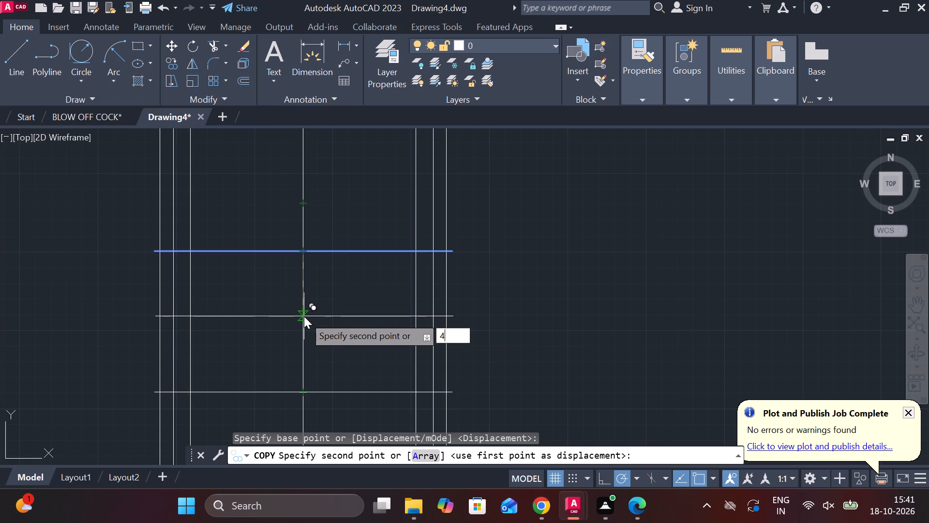
{"action": "key", "text": "Return"}
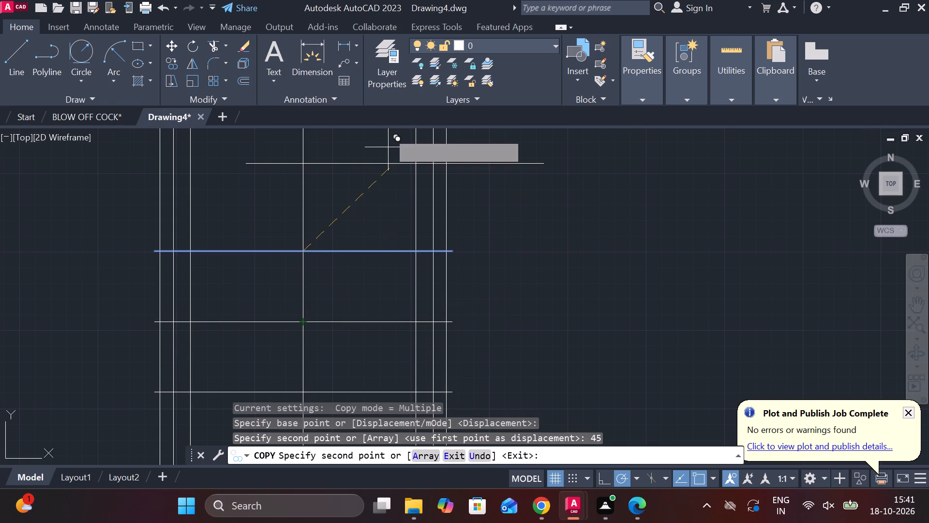
{"action": "key", "text": "Escape"}
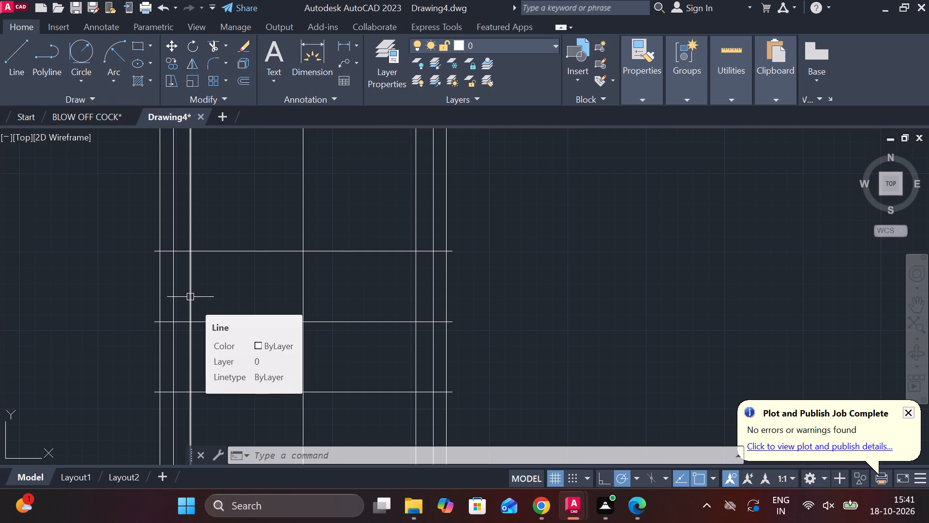
Measure the horizontal distance between the two innermost vertical lines beside the central line, without placing a dimension.
{"action": "left_click", "coordinate": [348, 48]}
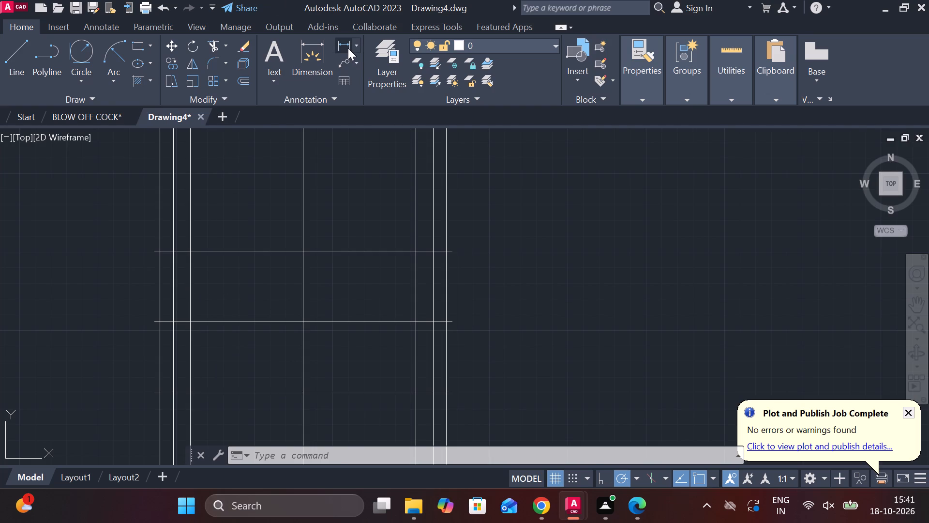
{"action": "left_click", "coordinate": [188, 276]}
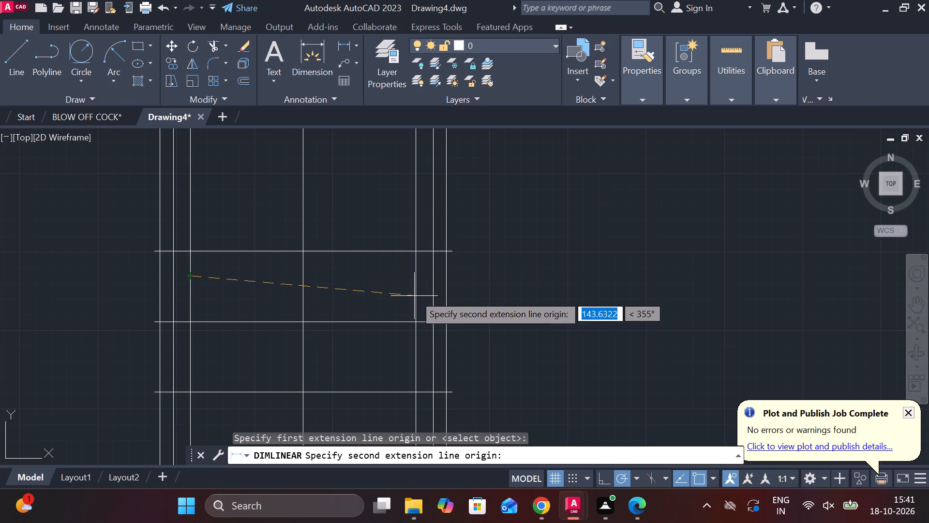
{"action": "left_click", "coordinate": [415, 275]}
{"action": "scroll", "coordinate": [399, 283], "scroll_direction": "up", "scroll_amount": 2}
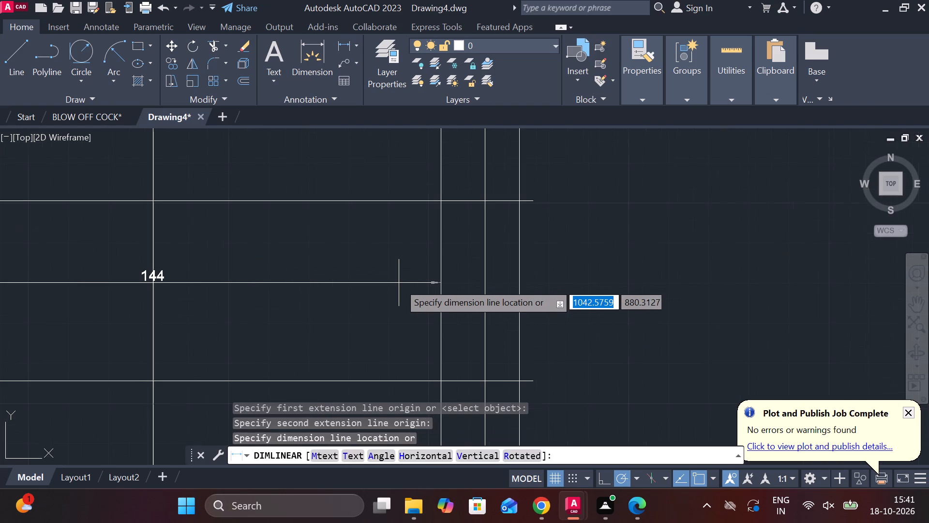
{"action": "scroll", "coordinate": [399, 283], "scroll_direction": "down", "scroll_amount": 2}
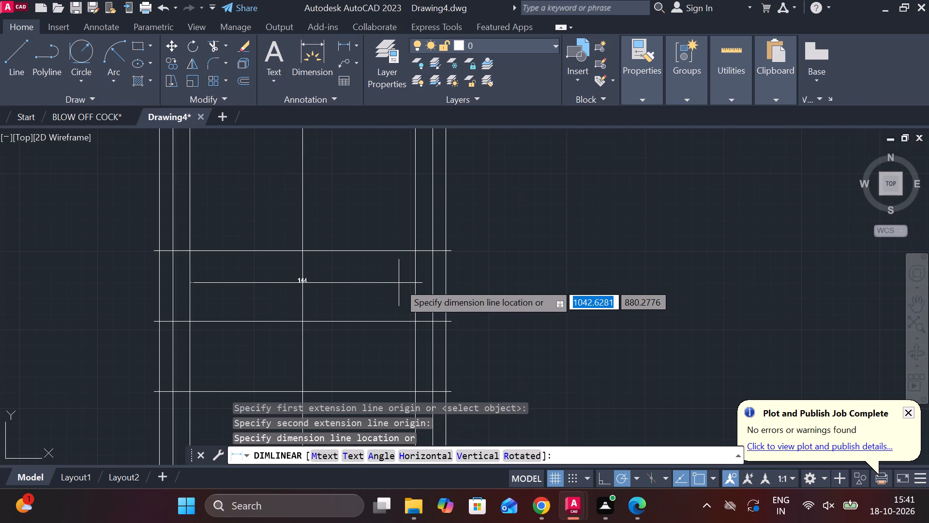
{"action": "key", "text": "Escape"}
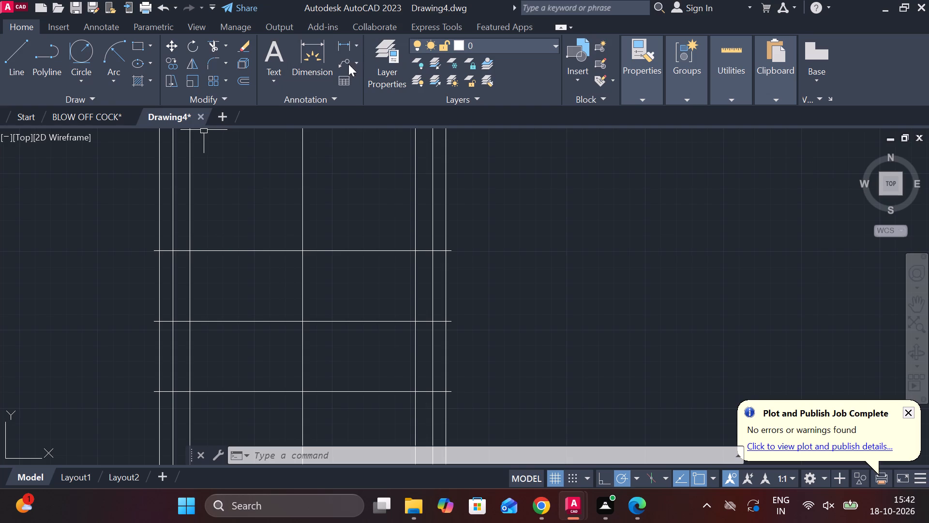
Measure the horizontal distance between the middle pair of vertical side lines, without placing a dimension.
{"action": "left_click", "coordinate": [345, 43]}
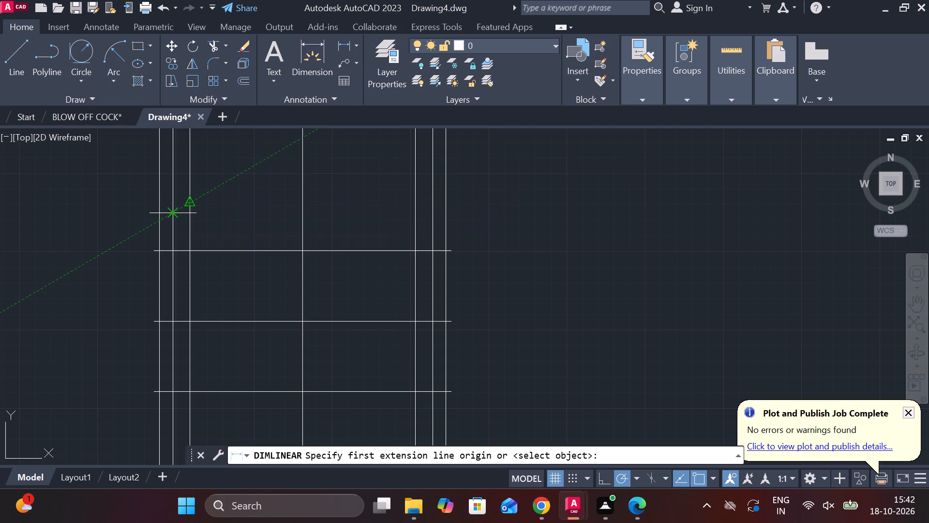
{"action": "left_click", "coordinate": [174, 213]}
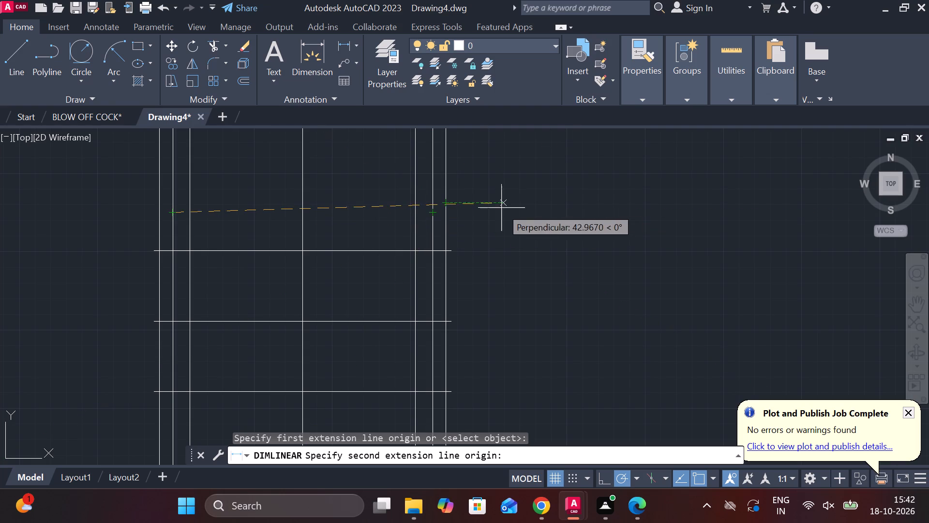
{"action": "left_click", "coordinate": [437, 211]}
{"action": "scroll", "coordinate": [398, 215], "scroll_direction": "up", "scroll_amount": 2}
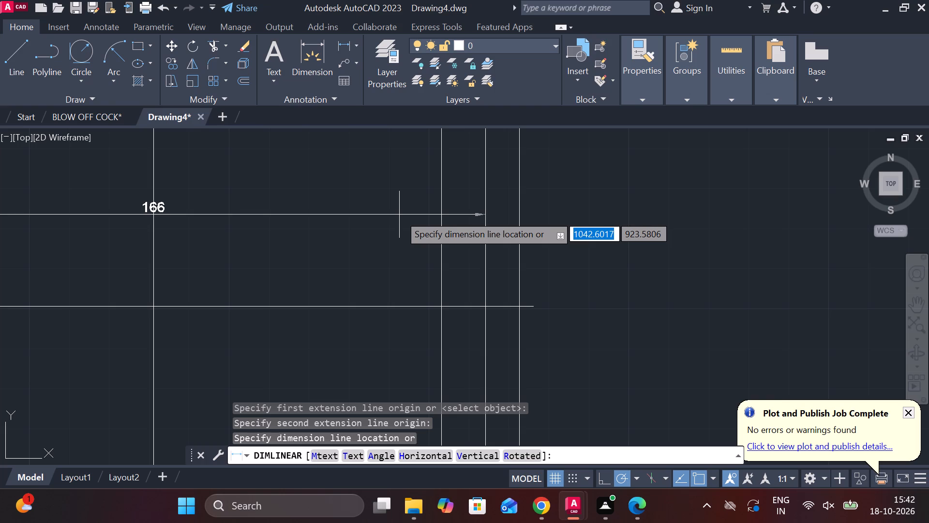
{"action": "scroll", "coordinate": [399, 215], "scroll_direction": "down", "scroll_amount": 2}
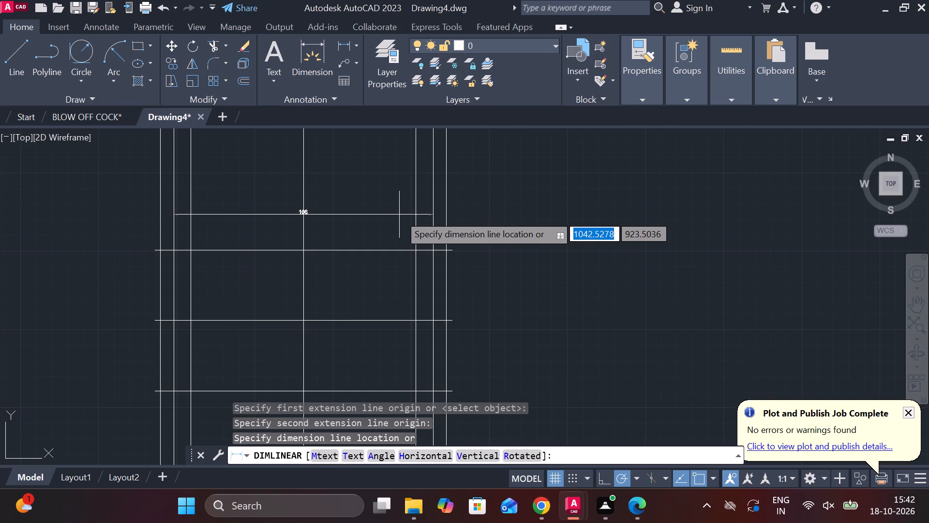
{"action": "key", "text": "Escape"}
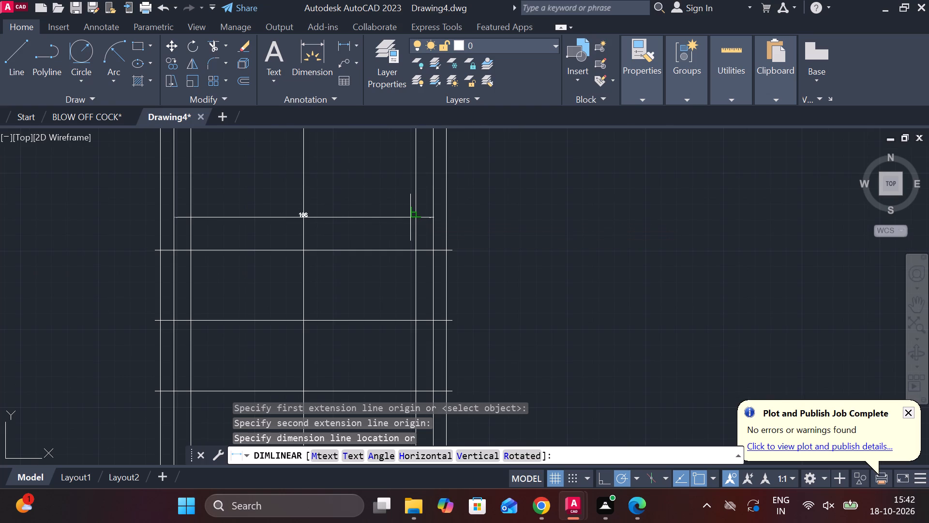
{"action": "left_click", "coordinate": [350, 42]}
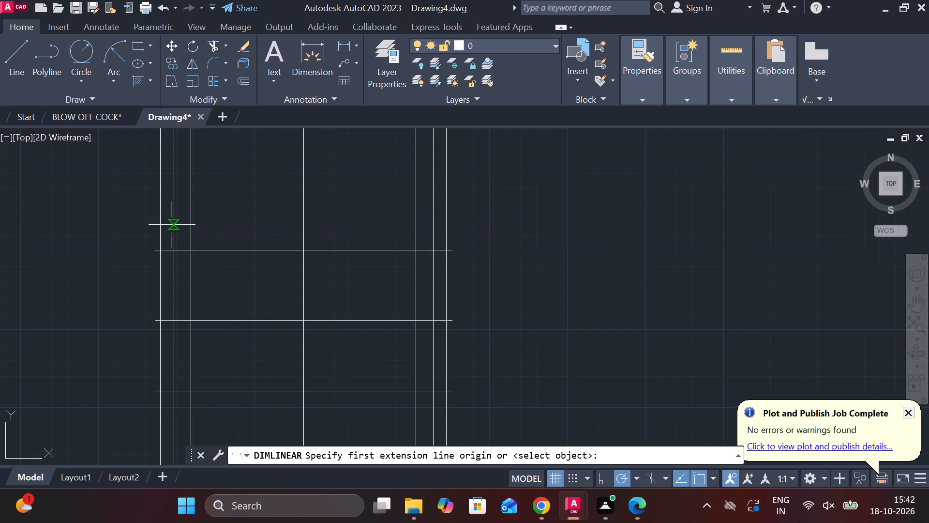
{"action": "left_click", "coordinate": [173, 253]}
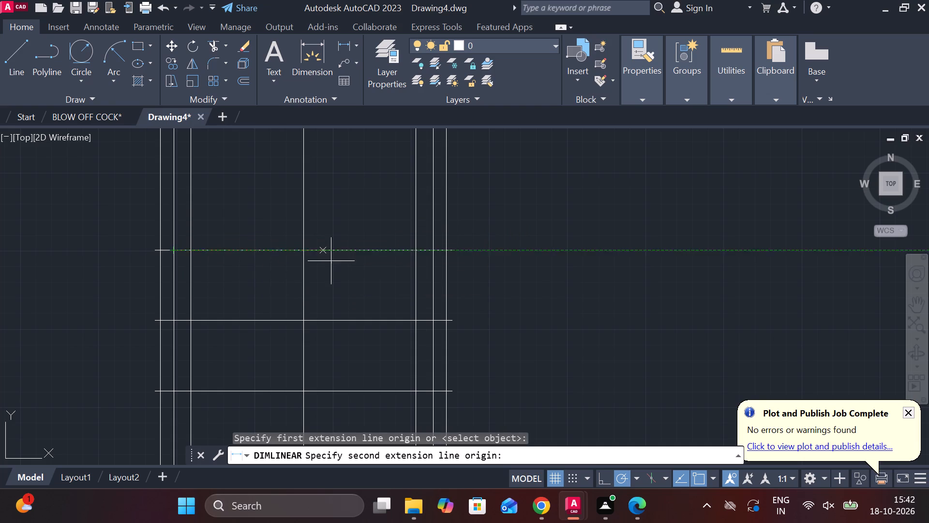
{"action": "left_click", "coordinate": [435, 252]}
{"action": "scroll", "coordinate": [414, 210], "scroll_direction": "up", "scroll_amount": 2}
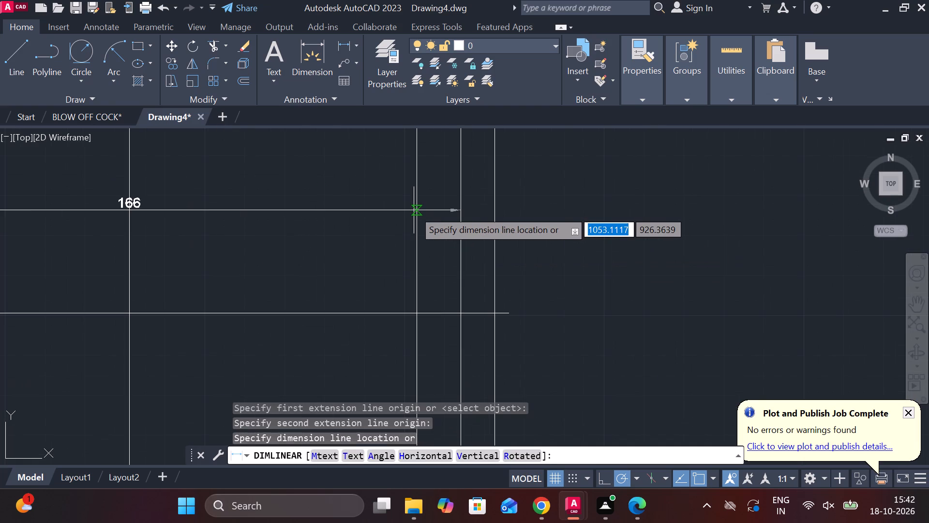
{"action": "scroll", "coordinate": [414, 210], "scroll_direction": "down", "scroll_amount": 4}
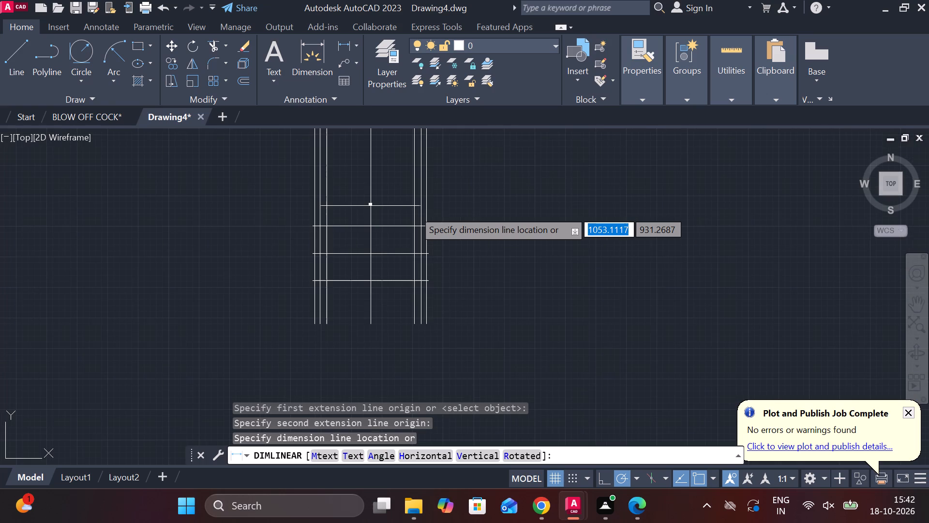
{"action": "scroll", "coordinate": [414, 210], "scroll_direction": "up", "scroll_amount": 4}
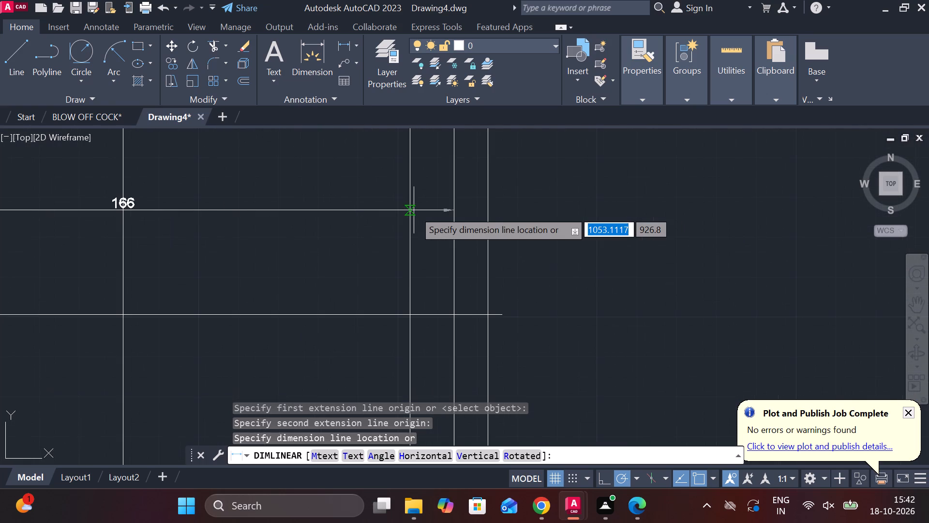
{"action": "scroll", "coordinate": [414, 210], "scroll_direction": "down", "scroll_amount": 2}
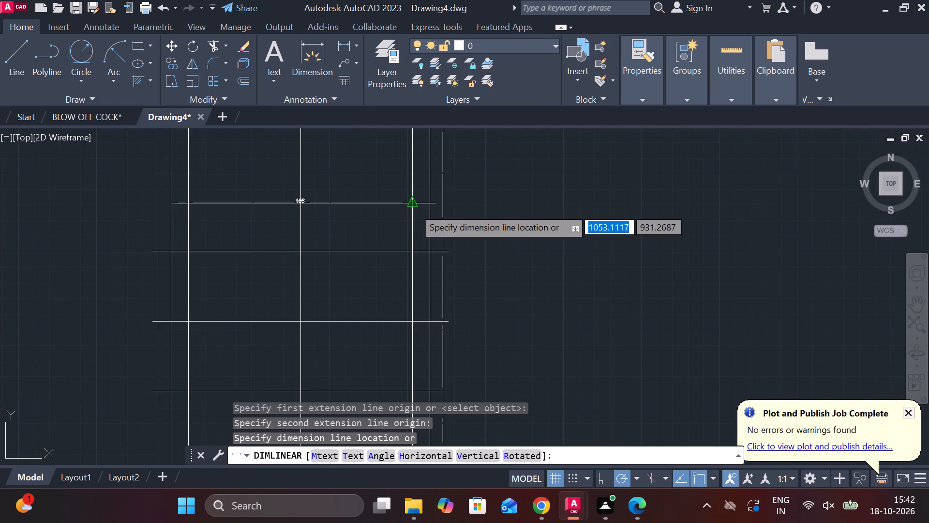
{"action": "key", "text": "Escape"}
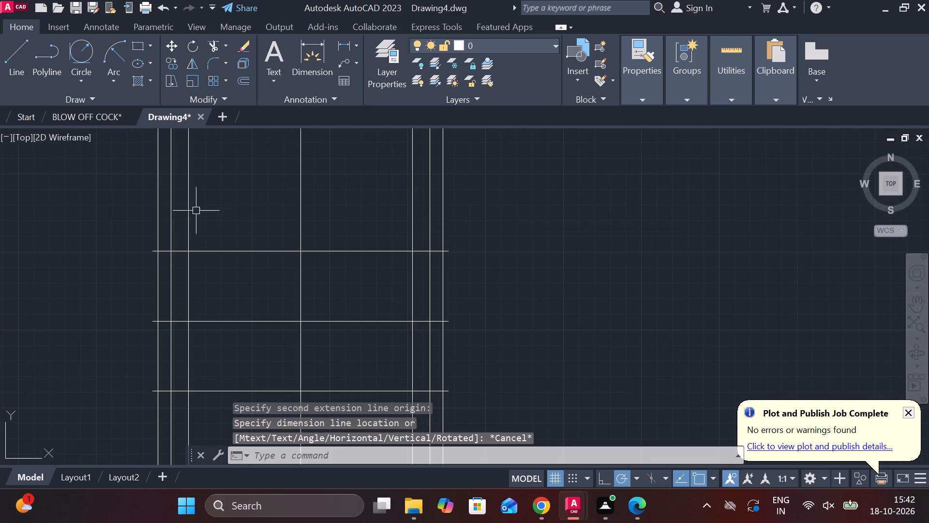
Delete the middle pair of vertical side lines, the copies offset 83 units either side of the central line.
{"action": "double_click", "coordinate": [172, 209]}
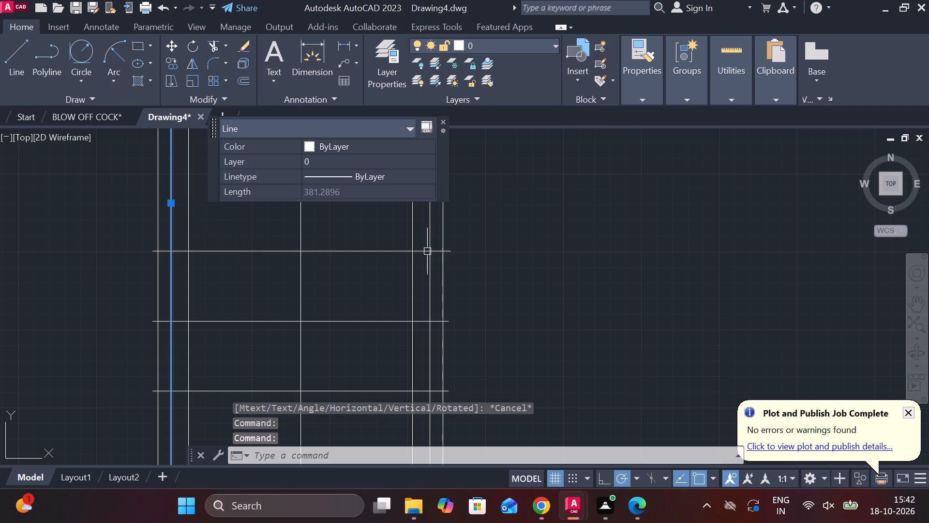
{"action": "left_click", "coordinate": [433, 235]}
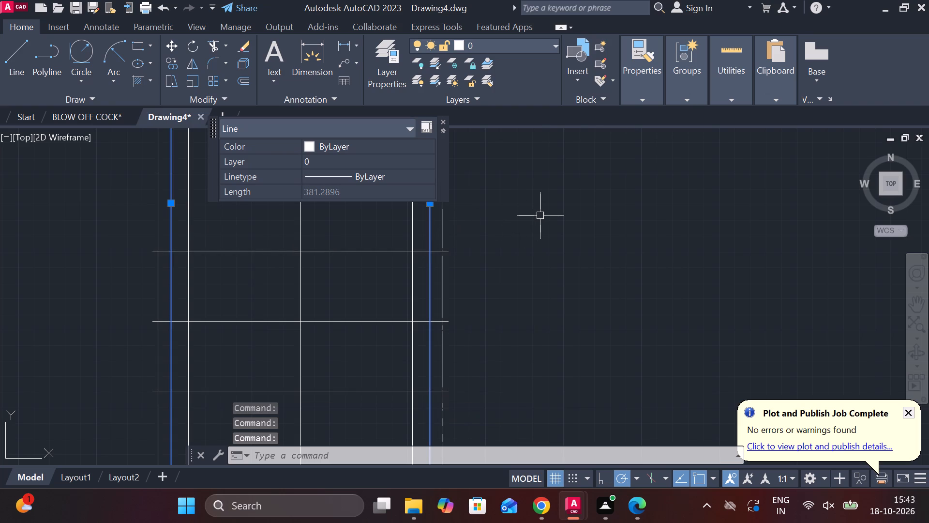
{"action": "key", "text": "Delete"}
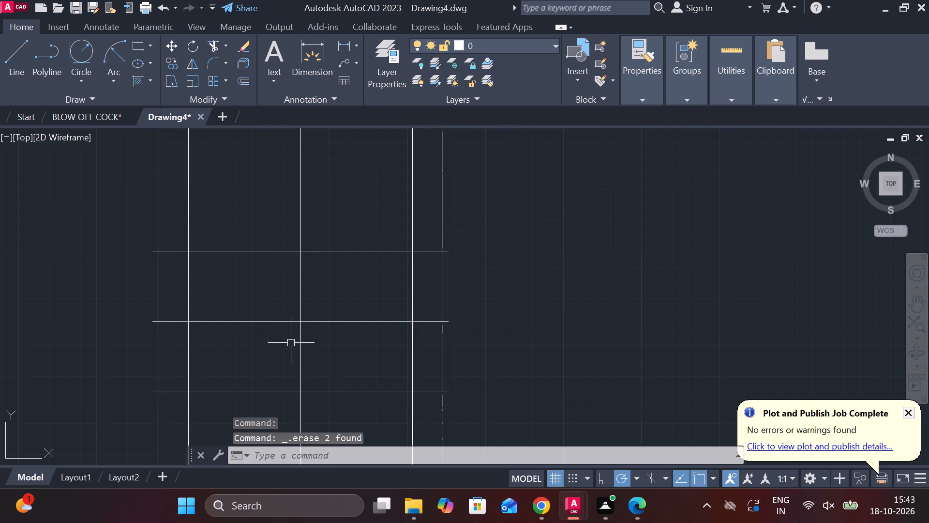
{"action": "scroll", "coordinate": [233, 308], "scroll_direction": "down", "scroll_amount": 1}
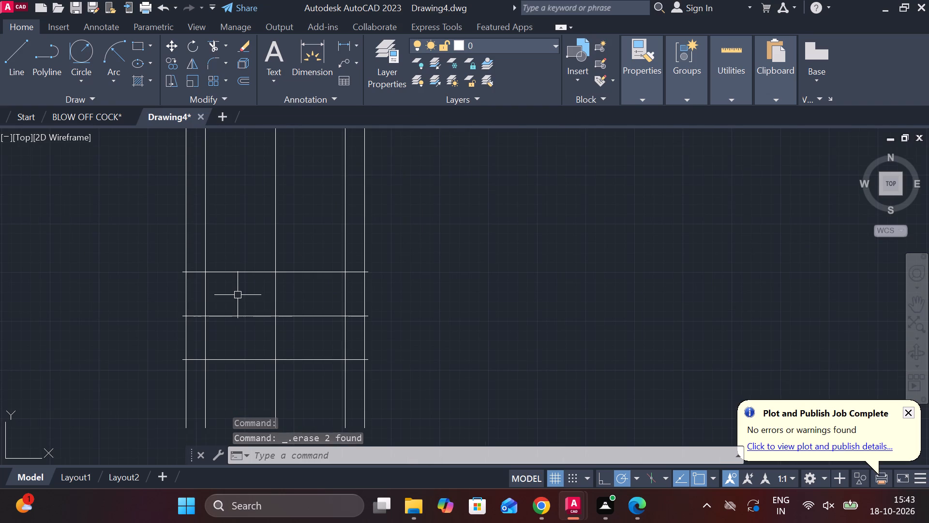
Measure the horizontal distance between the outermost vertical side lines along the top horizontal line, without placing a dimension.
{"action": "left_click", "coordinate": [344, 48]}
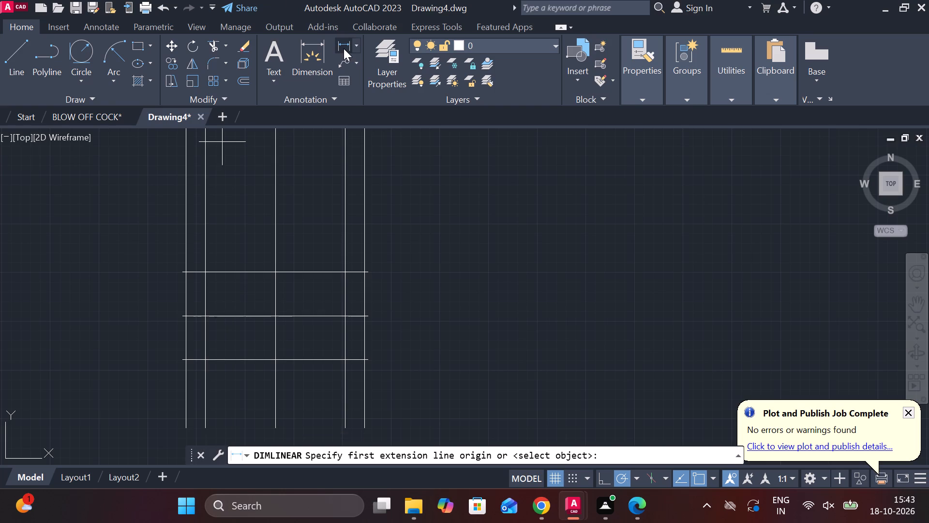
{"action": "left_click", "coordinate": [187, 271]}
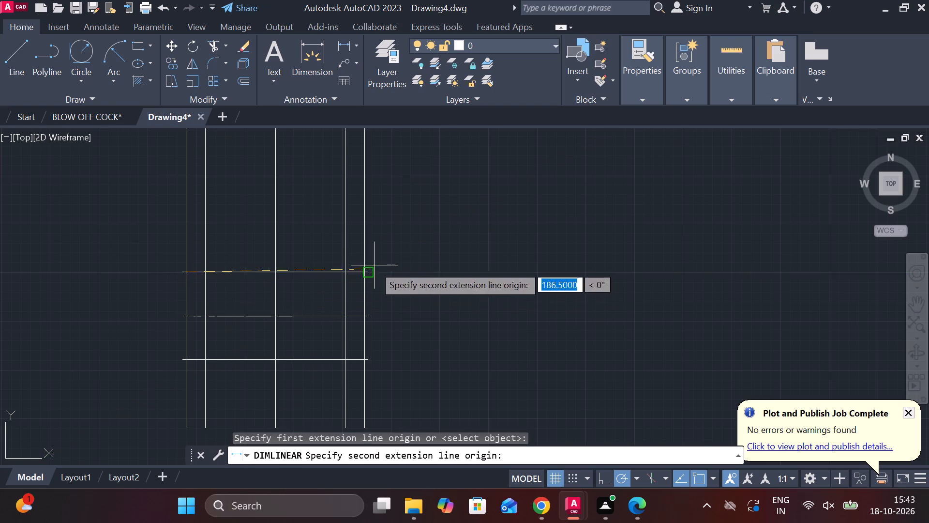
{"action": "double_click", "coordinate": [362, 270]}
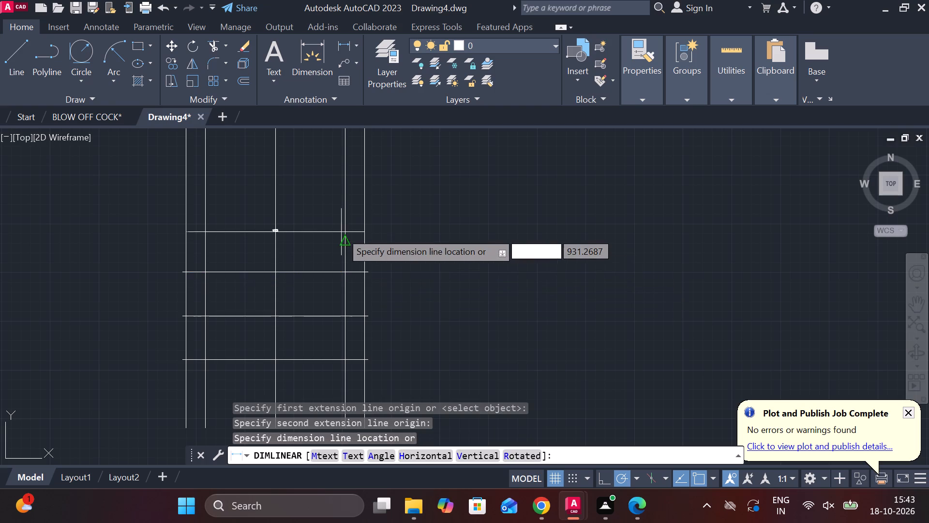
{"action": "scroll", "coordinate": [341, 232], "scroll_direction": "up", "scroll_amount": 3}
{"action": "scroll", "coordinate": [353, 232], "scroll_direction": "down", "scroll_amount": 3}
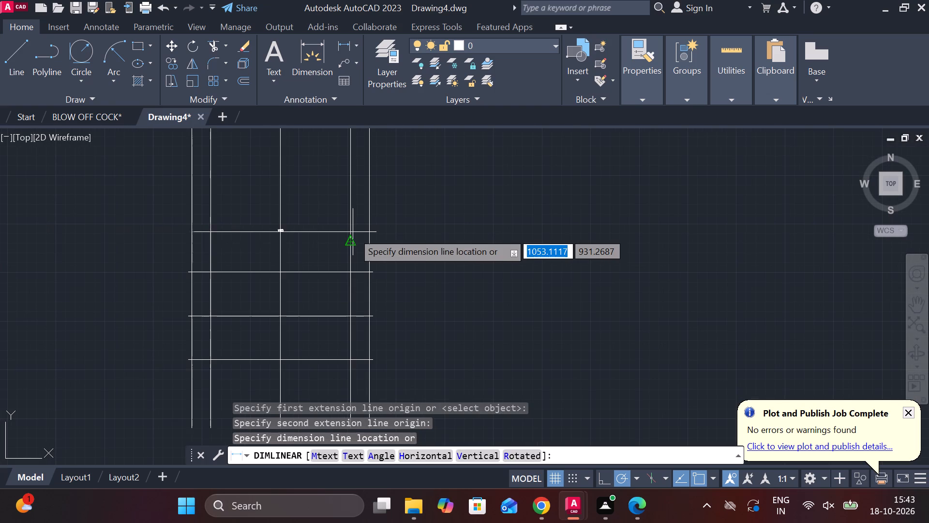
{"action": "key", "text": "Escape"}
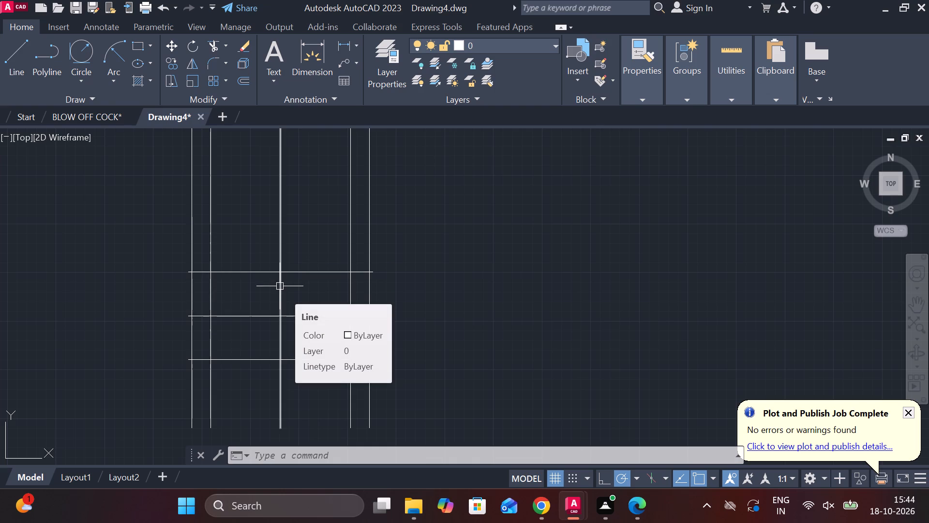
Copy the central vertical line 95 units to the left and 95 units to the right.
{"action": "left_click", "coordinate": [280, 231]}
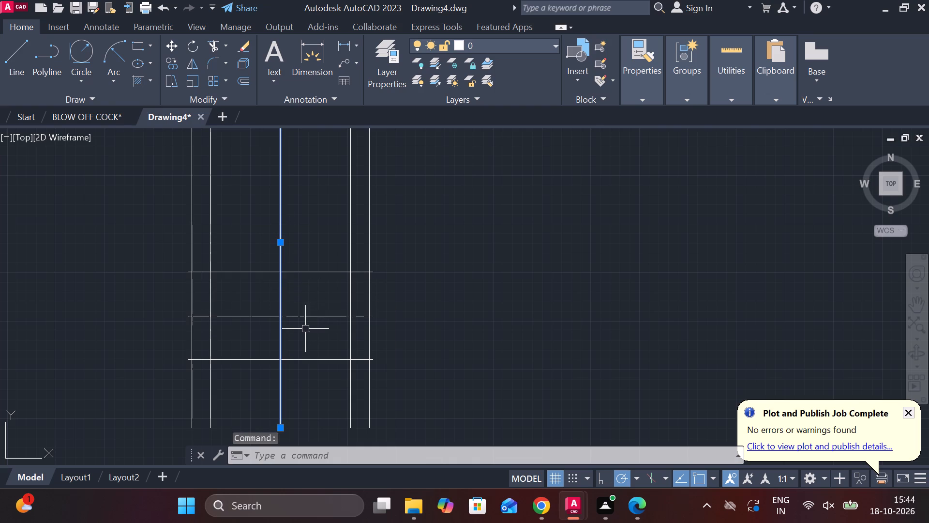
{"action": "left_click", "coordinate": [176, 62]}
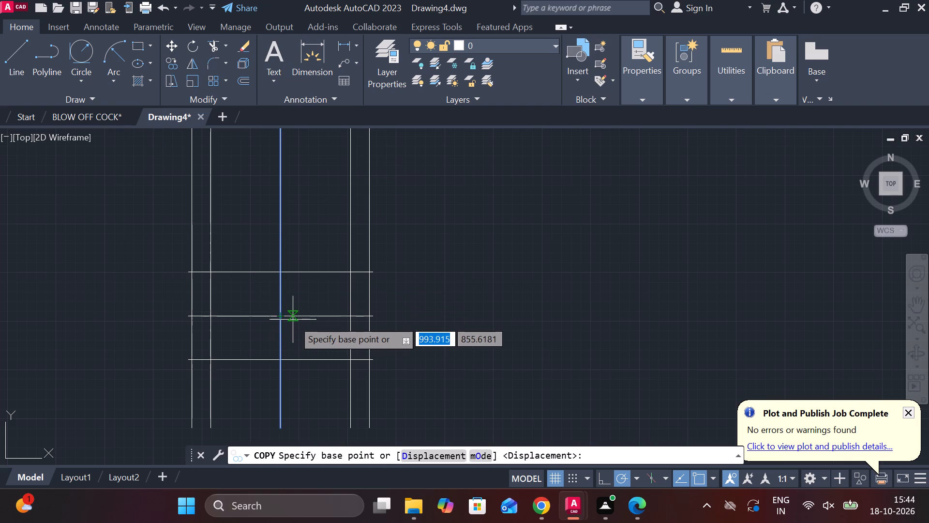
{"action": "left_click", "coordinate": [279, 320]}
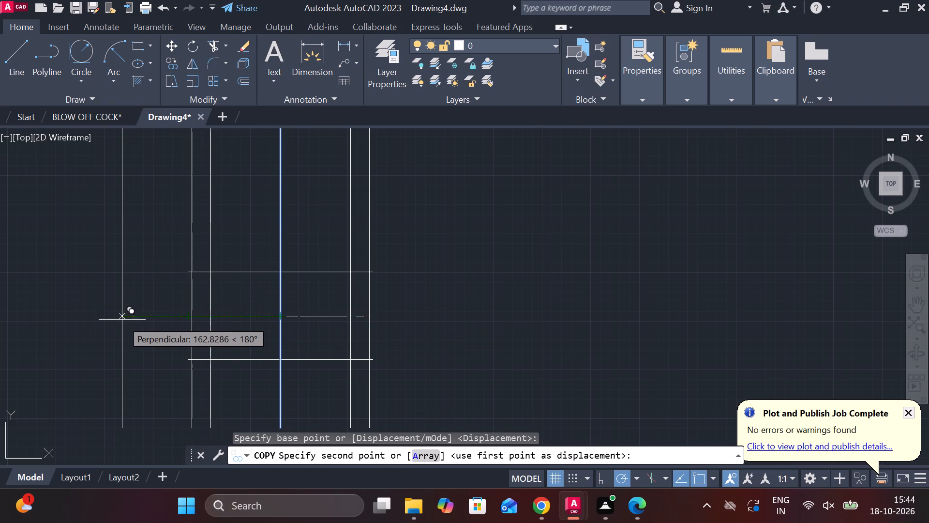
{"action": "type", "text": "95"}
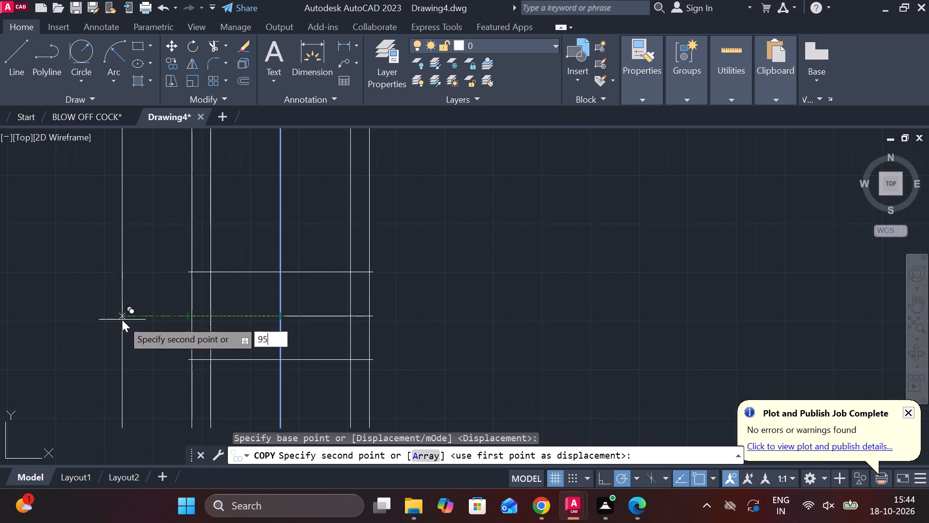
{"action": "key", "text": "Return"}
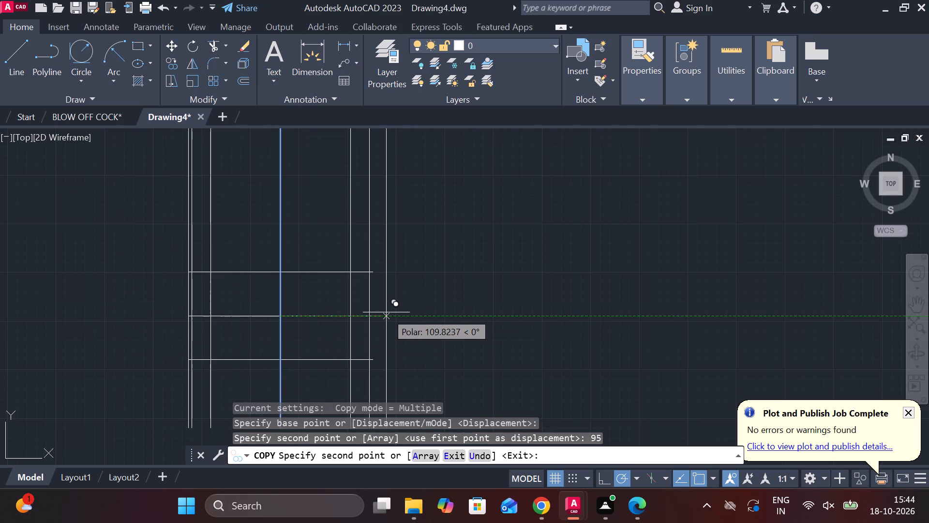
{"action": "key", "text": "9"}
{"action": "key", "text": "5"}
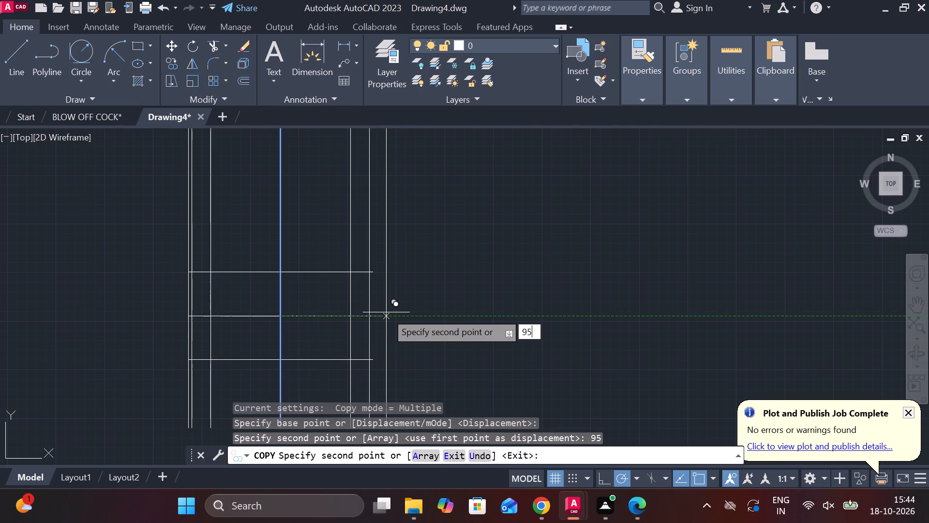
{"action": "key", "text": "Return"}
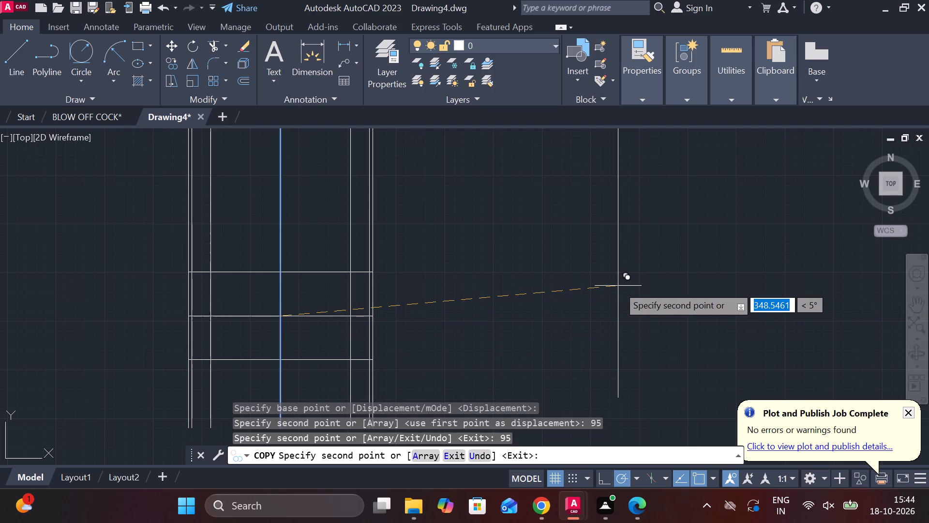
{"action": "key", "text": "Escape"}
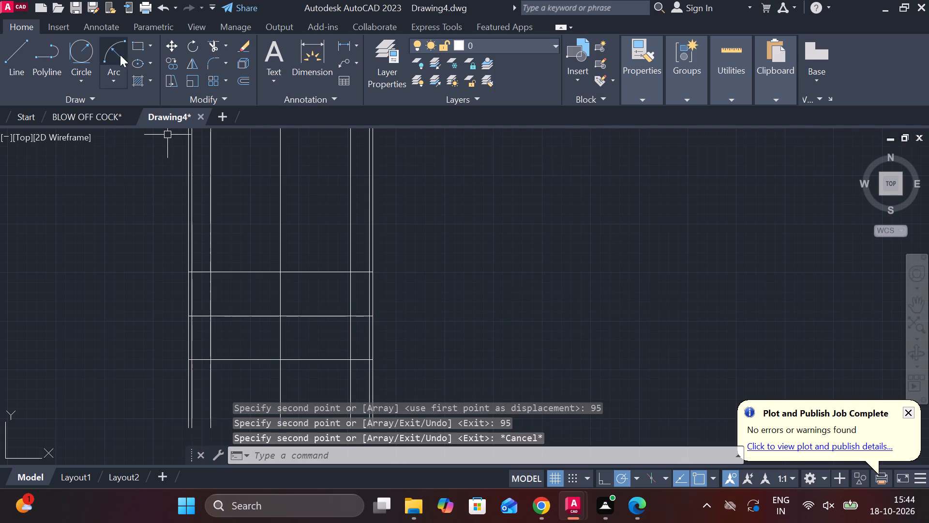
Trim all vertical side lines above the top and below the bottom horizontal line, keeping the central line whole.
{"action": "left_click", "coordinate": [216, 48]}
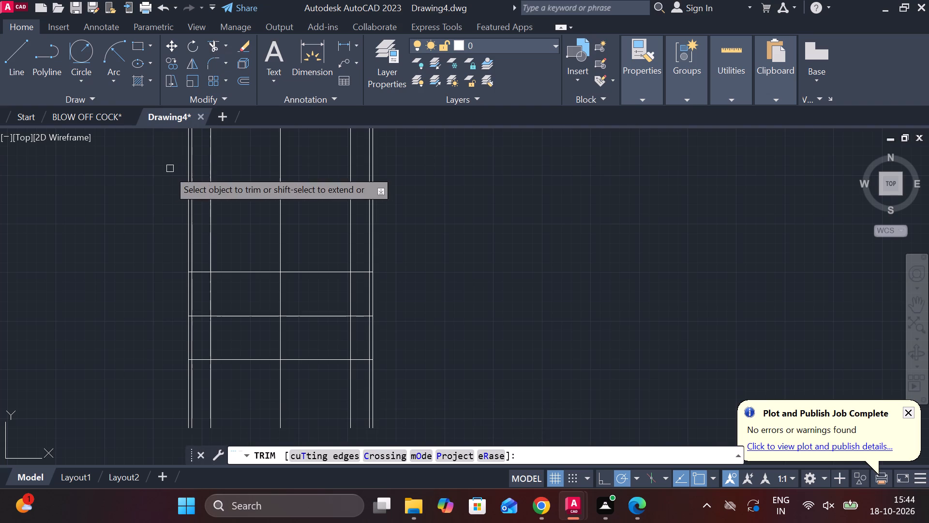
{"action": "left_click_drag", "start_coordinate": [147, 184], "coordinate": [226, 194]}
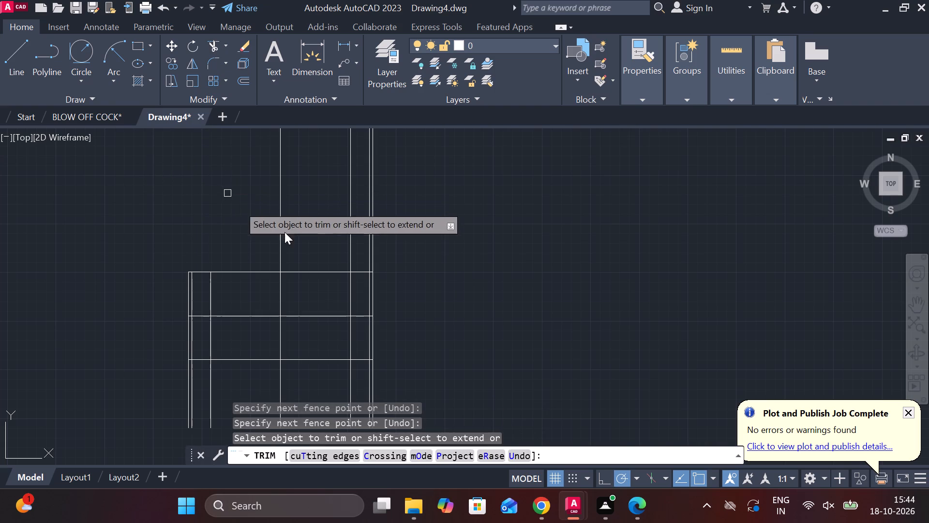
{"action": "left_click_drag", "start_coordinate": [335, 212], "coordinate": [344, 215]}
{"action": "left_click_drag", "start_coordinate": [345, 215], "coordinate": [420, 211]}
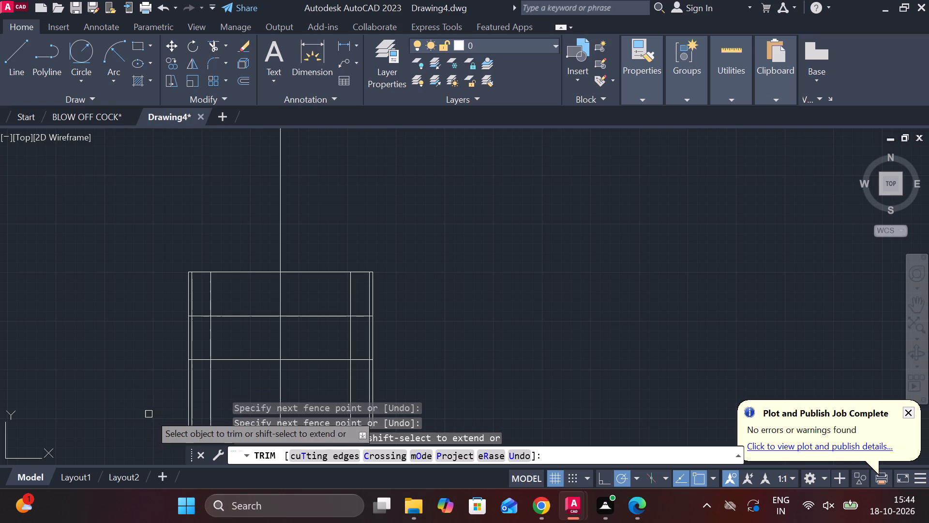
{"action": "scroll", "coordinate": [171, 388], "scroll_direction": "up", "scroll_amount": 1}
{"action": "scroll", "coordinate": [171, 388], "scroll_direction": "down", "scroll_amount": 2}
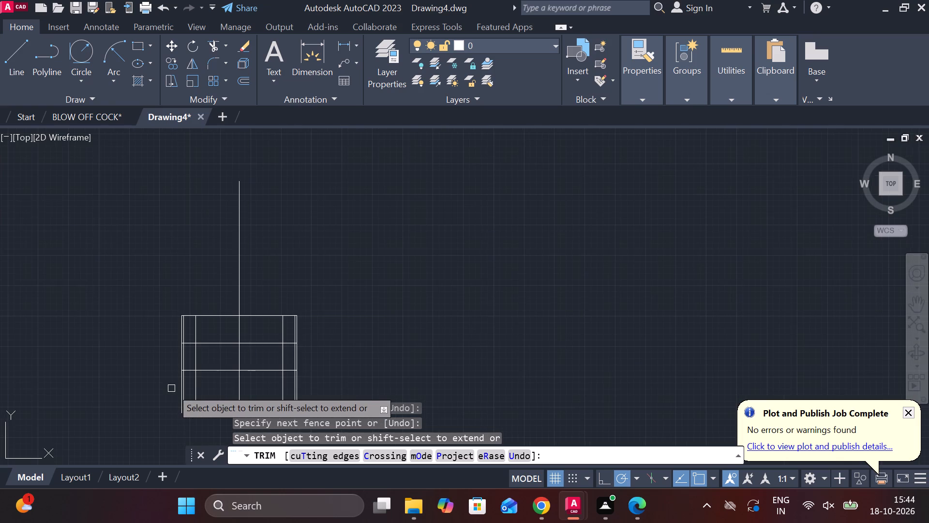
{"action": "scroll", "coordinate": [171, 388], "scroll_direction": "up", "scroll_amount": 1}
{"action": "left_click_drag", "start_coordinate": [157, 396], "coordinate": [207, 398]}
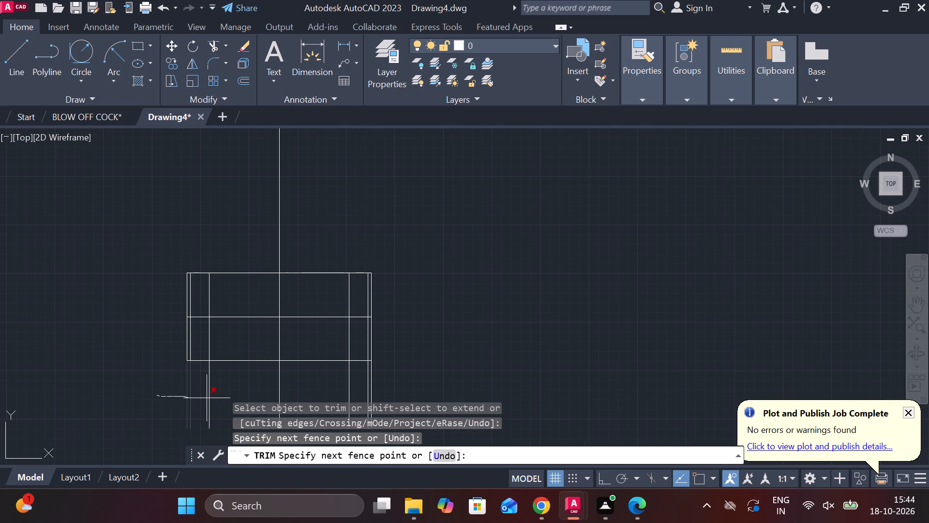
{"action": "left_click_drag", "start_coordinate": [207, 398], "coordinate": [230, 398]}
{"action": "left_click_drag", "start_coordinate": [341, 388], "coordinate": [343, 388]}
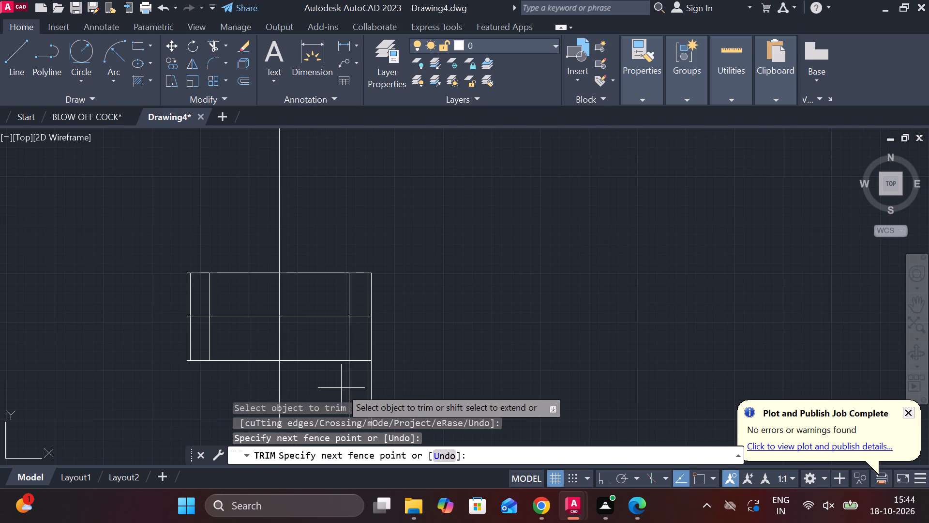
{"action": "left_click_drag", "start_coordinate": [343, 388], "coordinate": [391, 388]}
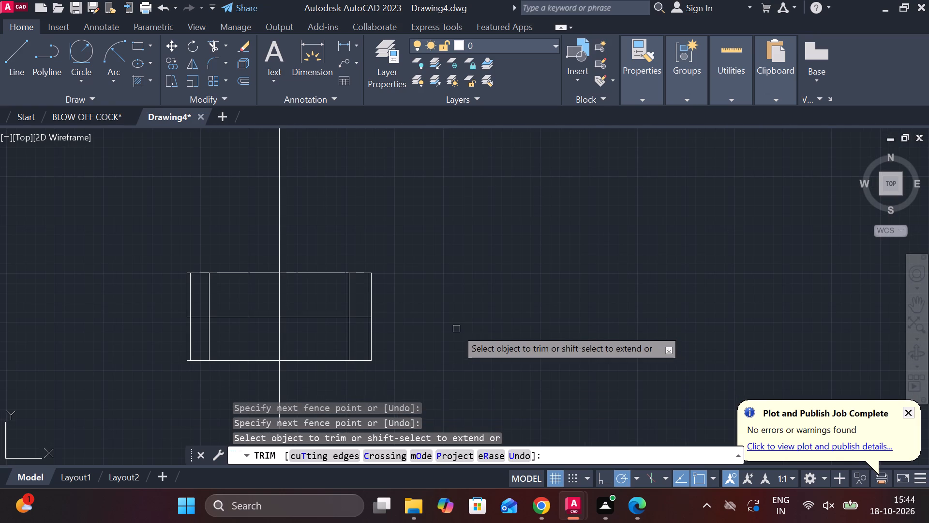
{"action": "key", "text": "Escape"}
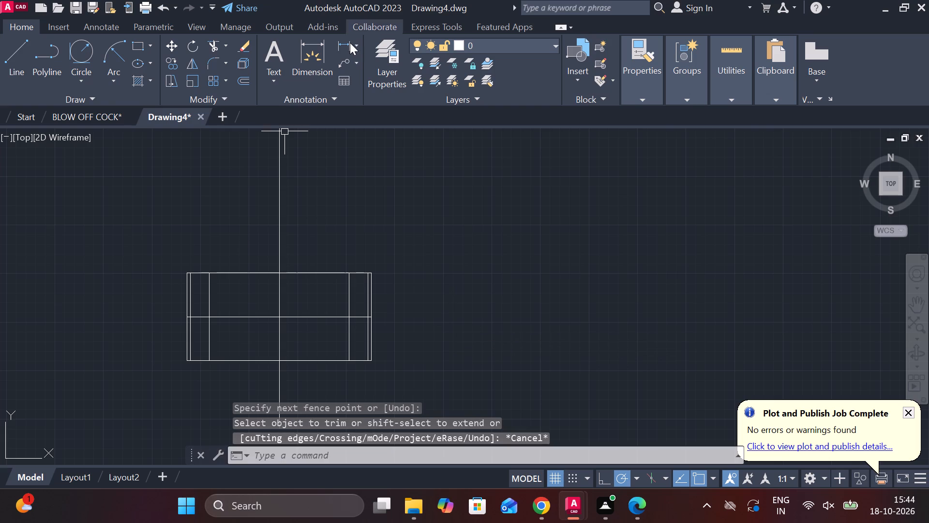
Measure the vertical distance between the bottom and middle horizontal lines, without placing a dimension.
{"action": "left_click", "coordinate": [349, 46]}
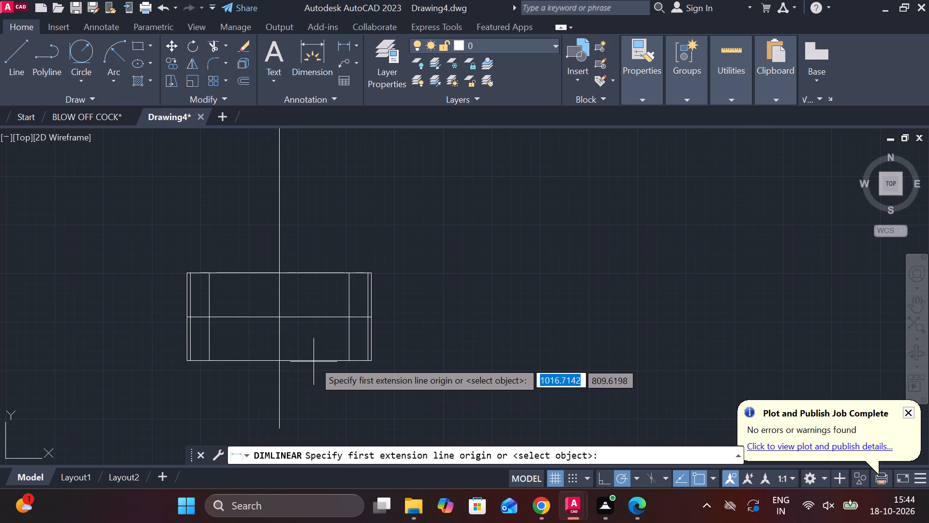
{"action": "left_click", "coordinate": [314, 361]}
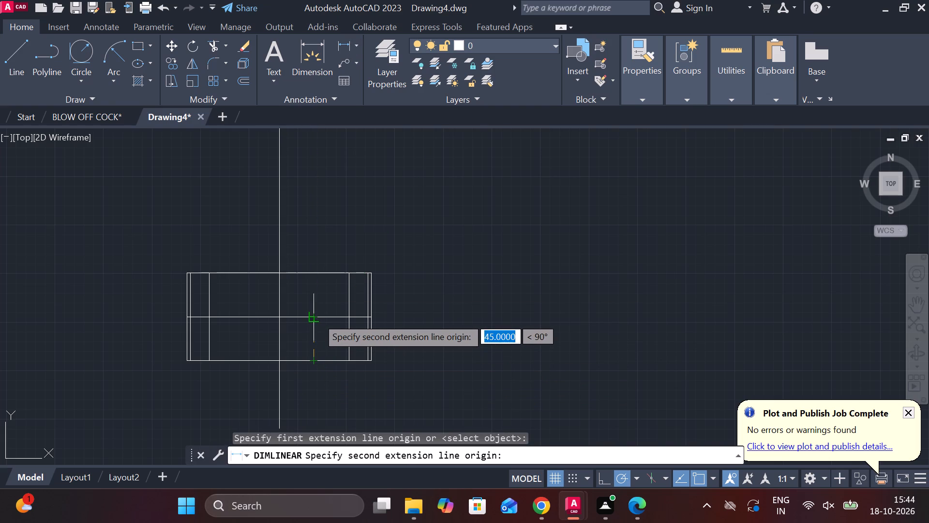
{"action": "left_click", "coordinate": [317, 317]}
{"action": "scroll", "coordinate": [392, 318], "scroll_direction": "up", "scroll_amount": 4}
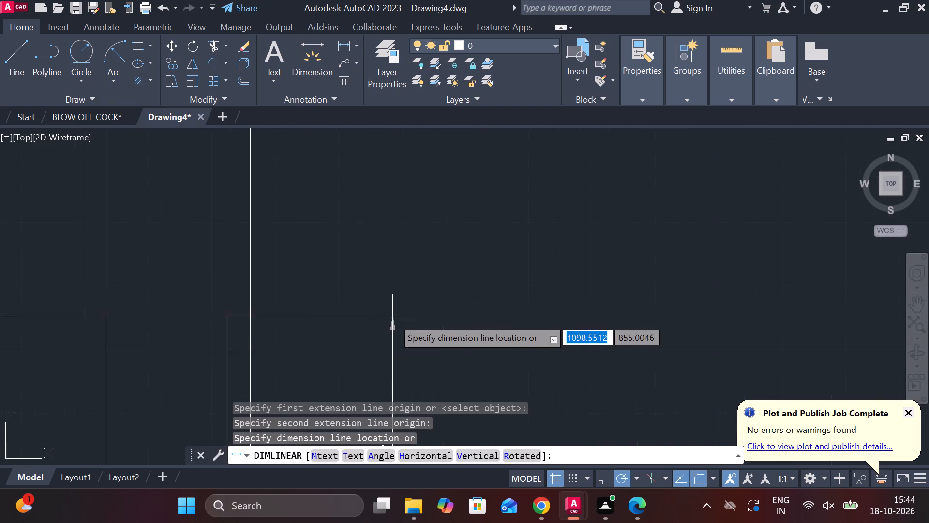
{"action": "scroll", "coordinate": [392, 318], "scroll_direction": "down", "scroll_amount": 3}
{"action": "scroll", "coordinate": [392, 318], "scroll_direction": "up", "scroll_amount": 1}
{"action": "scroll", "coordinate": [392, 318], "scroll_direction": "down", "scroll_amount": 2}
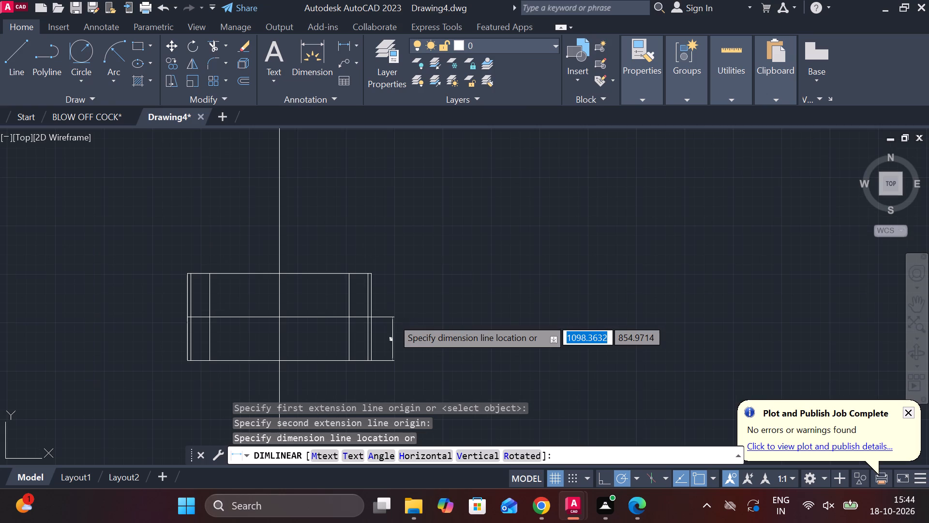
{"action": "key", "text": "Escape"}
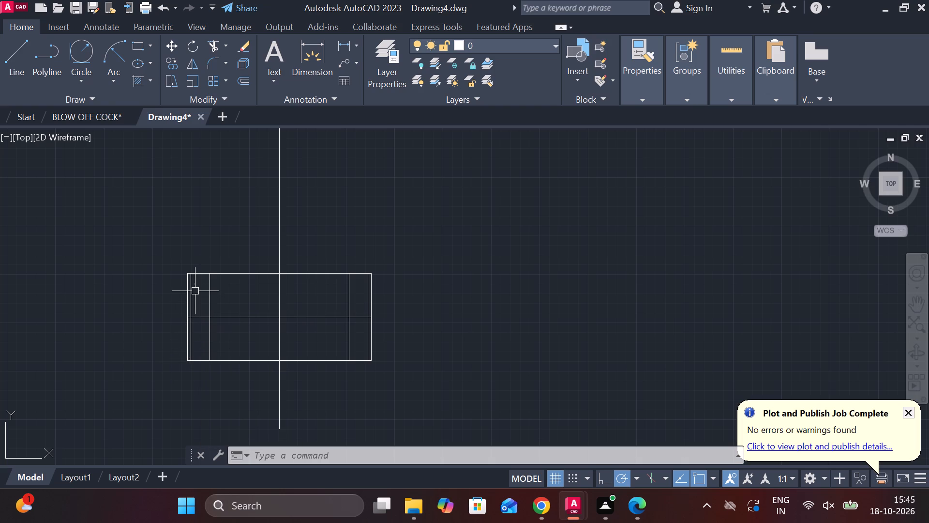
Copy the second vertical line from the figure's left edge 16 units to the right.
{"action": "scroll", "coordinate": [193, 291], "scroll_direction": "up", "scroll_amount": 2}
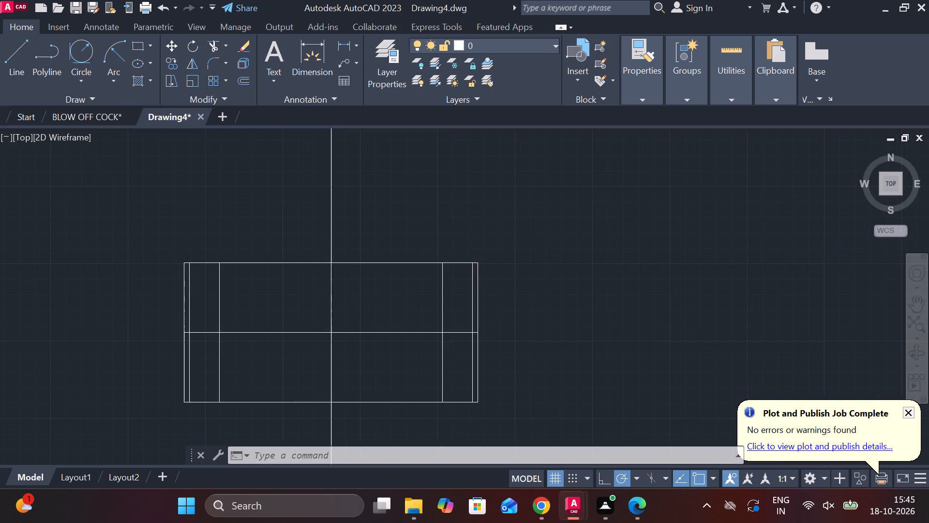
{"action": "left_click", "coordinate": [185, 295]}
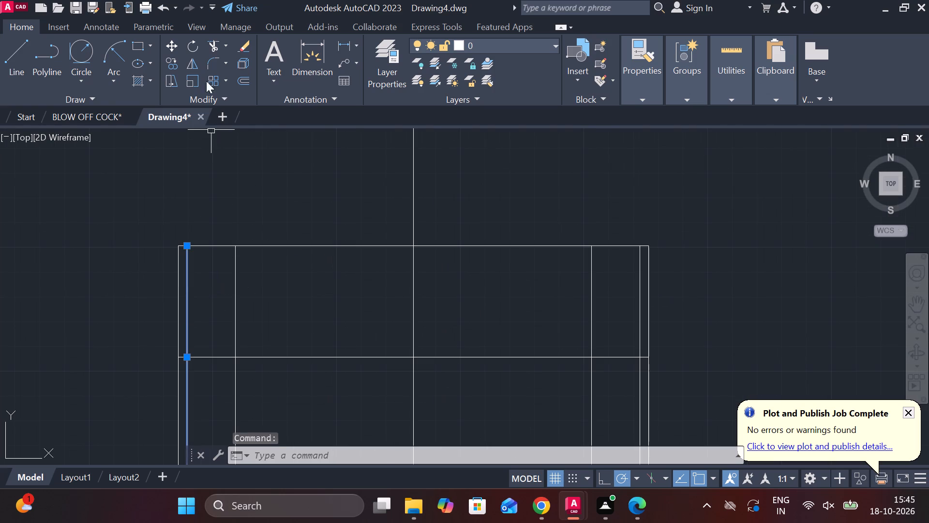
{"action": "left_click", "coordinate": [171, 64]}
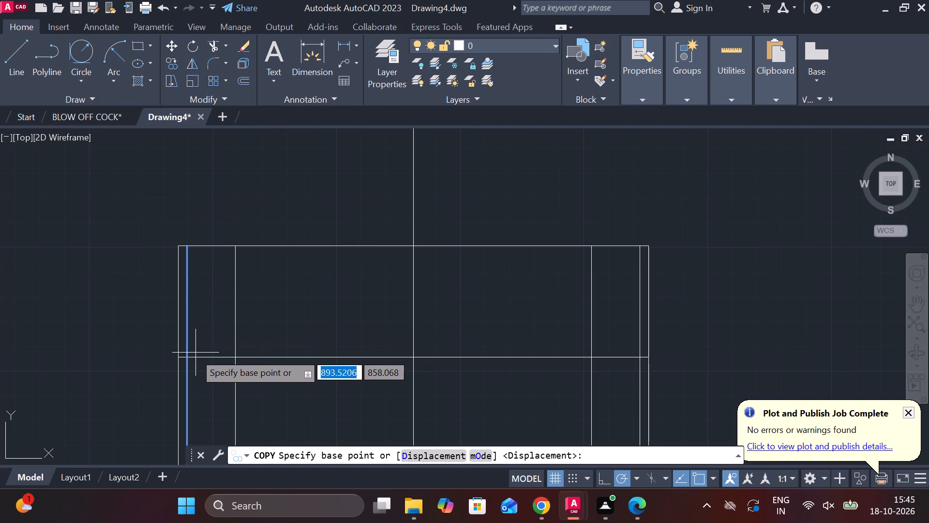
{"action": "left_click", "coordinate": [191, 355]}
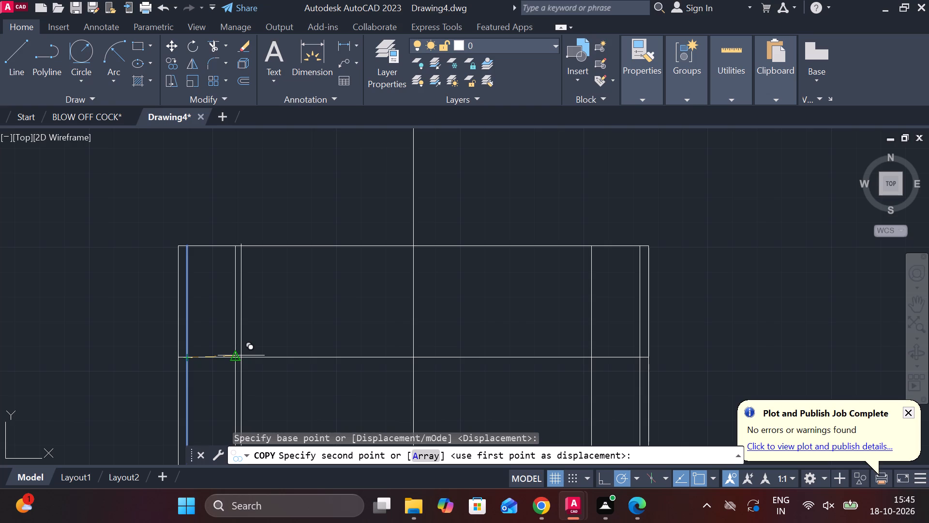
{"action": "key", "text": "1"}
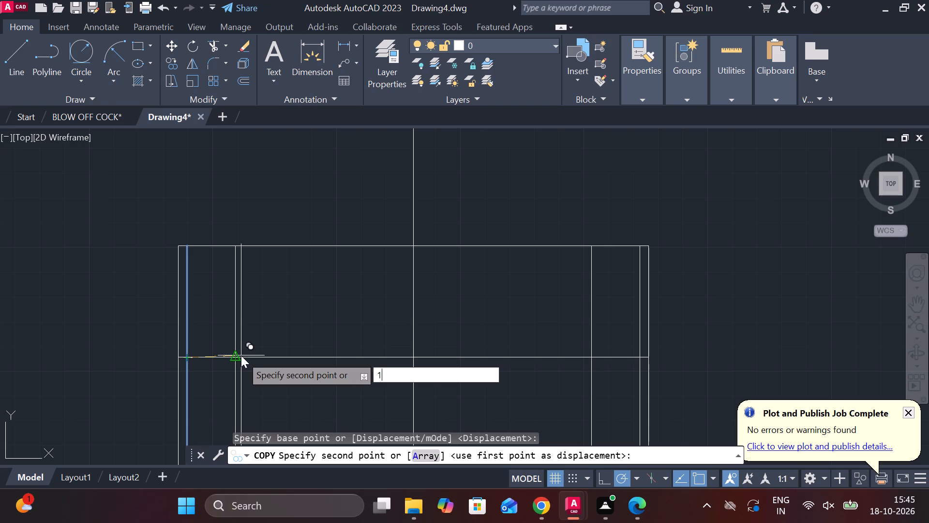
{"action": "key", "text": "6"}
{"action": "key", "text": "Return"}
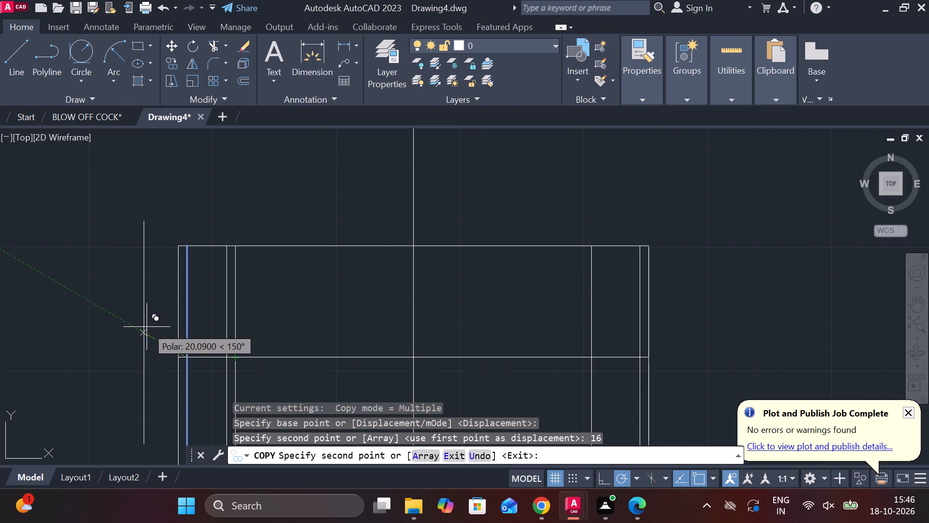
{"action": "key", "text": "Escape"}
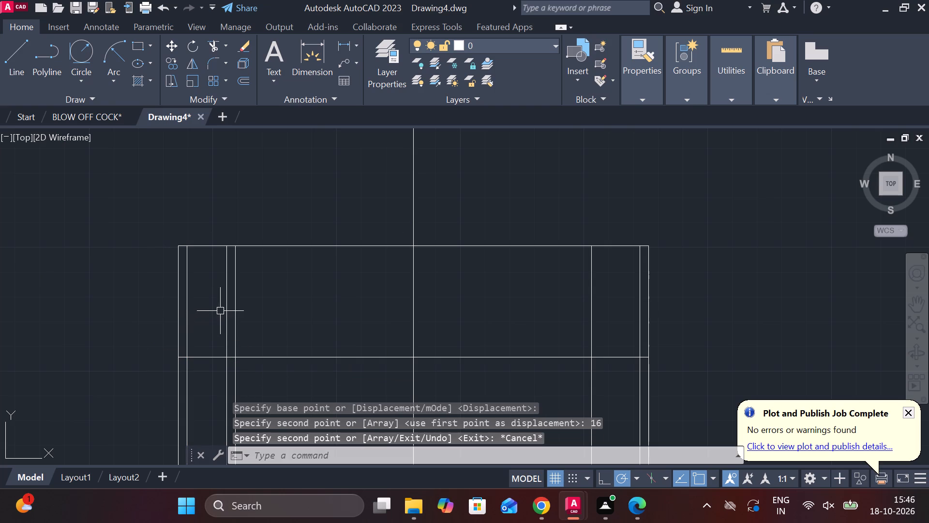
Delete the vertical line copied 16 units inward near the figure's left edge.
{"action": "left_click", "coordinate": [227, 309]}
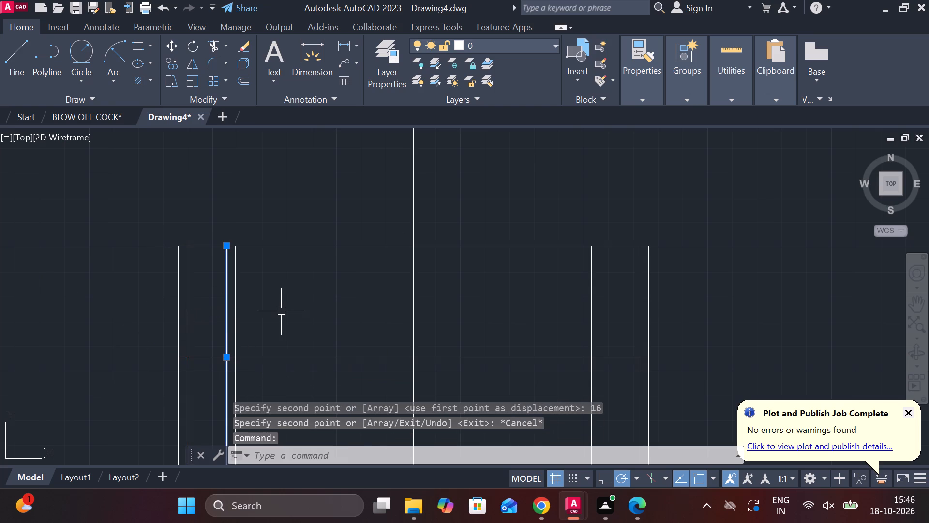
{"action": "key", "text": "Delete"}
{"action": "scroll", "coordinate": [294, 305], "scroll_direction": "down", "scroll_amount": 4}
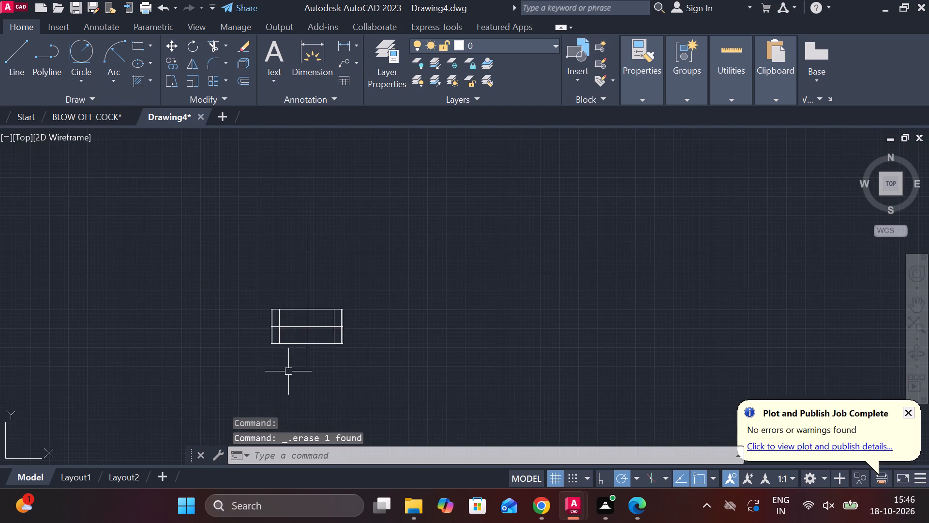
Measure the horizontal distance between the two innermost side verticals along the middle line, without placing a dimension.
{"action": "scroll", "coordinate": [288, 371], "scroll_direction": "up", "scroll_amount": 3}
{"action": "scroll", "coordinate": [306, 346], "scroll_direction": "down", "scroll_amount": 1}
{"action": "scroll", "coordinate": [296, 205], "scroll_direction": "up", "scroll_amount": 2}
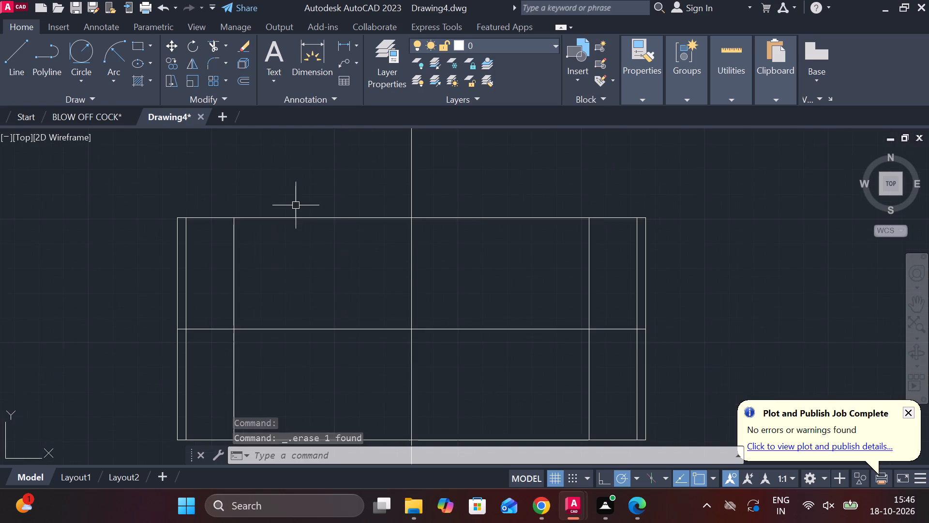
{"action": "scroll", "coordinate": [296, 205], "scroll_direction": "down", "scroll_amount": 1}
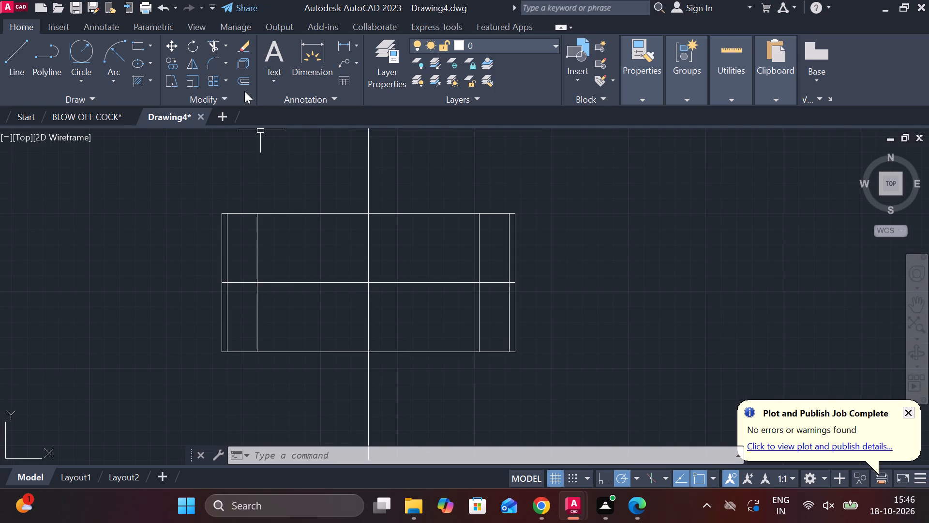
{"action": "left_click", "coordinate": [345, 47]}
{"action": "left_click", "coordinate": [258, 281]}
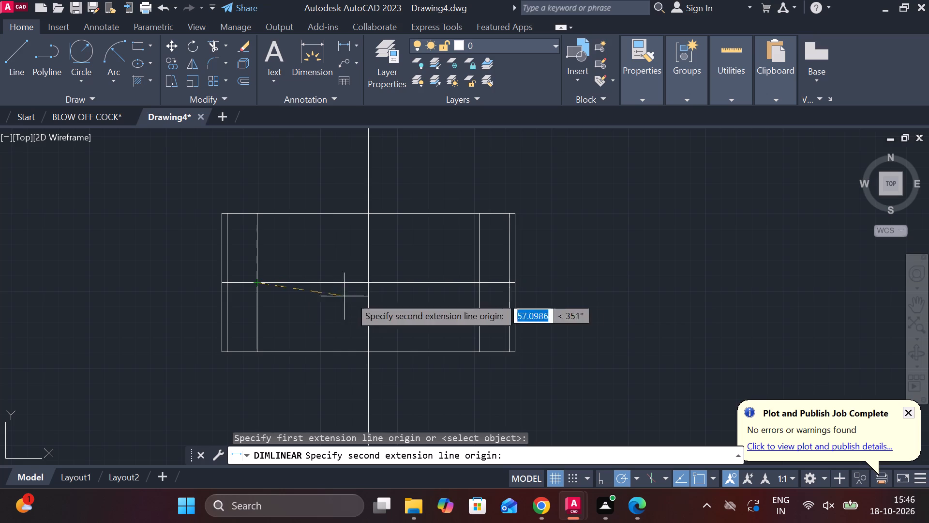
{"action": "left_click", "coordinate": [483, 281]}
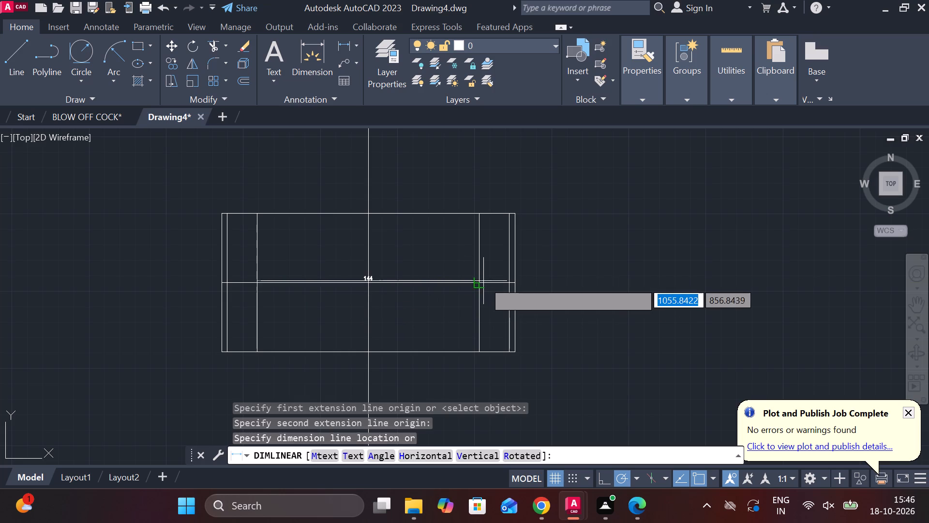
{"action": "scroll", "coordinate": [445, 261], "scroll_direction": "up", "scroll_amount": 2}
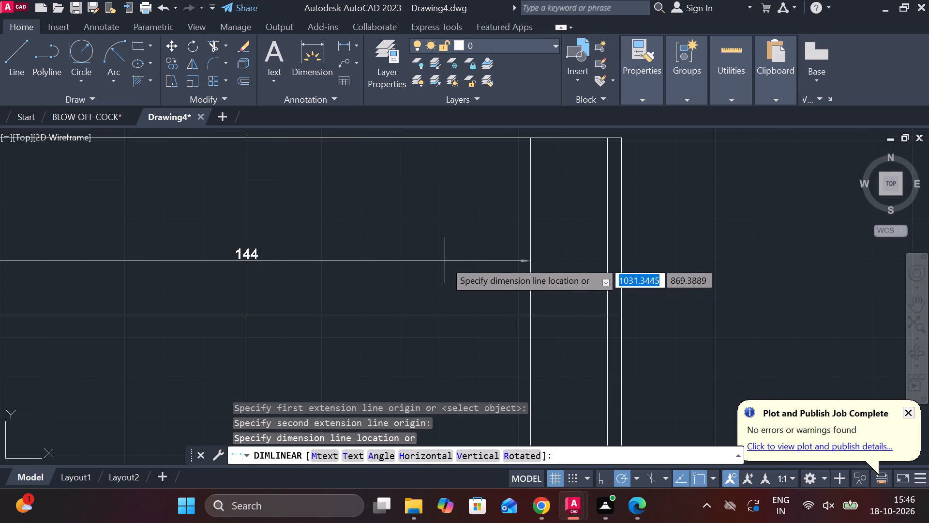
{"action": "scroll", "coordinate": [445, 261], "scroll_direction": "down", "scroll_amount": 2}
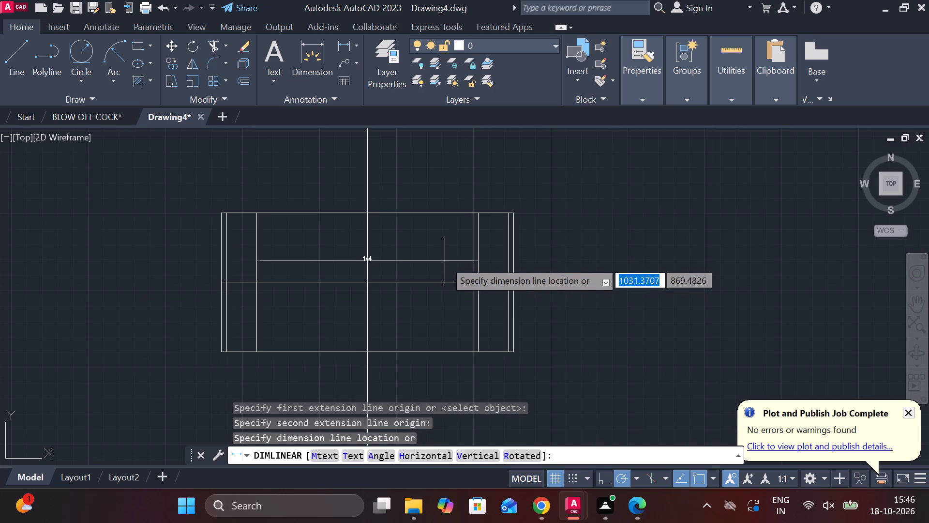
{"action": "key", "text": "Escape"}
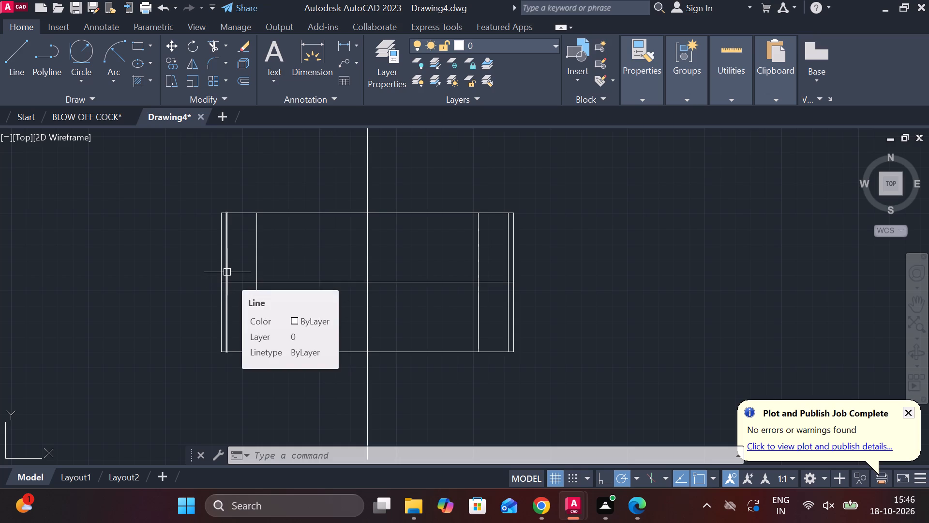
Copy the second vertical line from the figure's left edge 16 units to the right.
{"action": "left_click", "coordinate": [227, 272]}
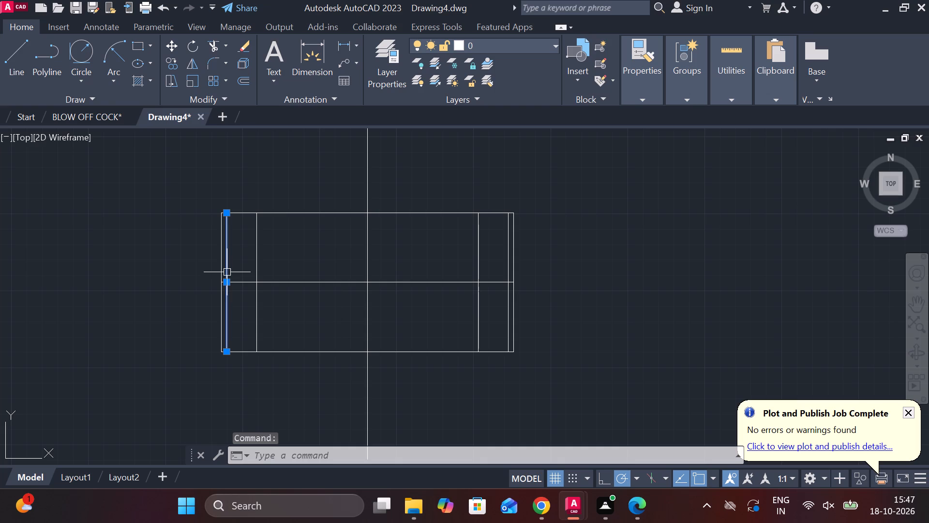
{"action": "left_click", "coordinate": [173, 62]}
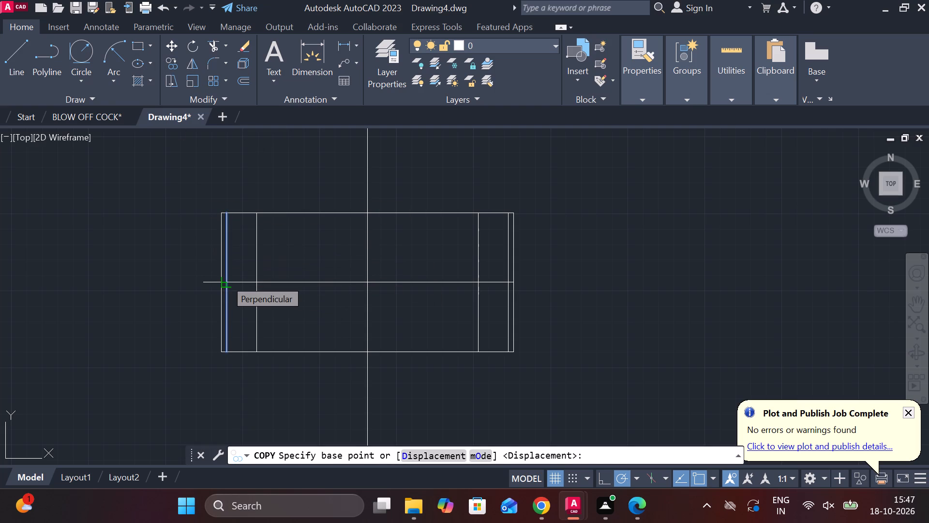
{"action": "left_click", "coordinate": [225, 279]}
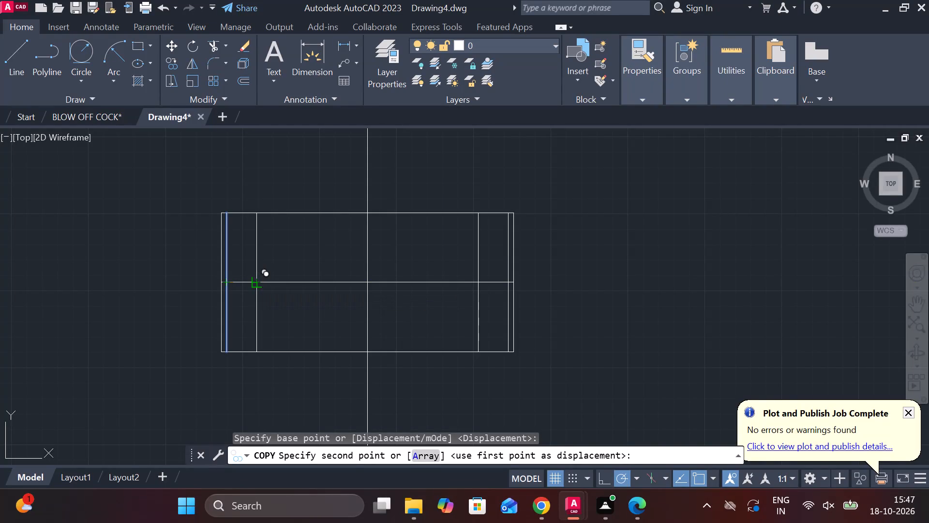
{"action": "key", "text": "1"}
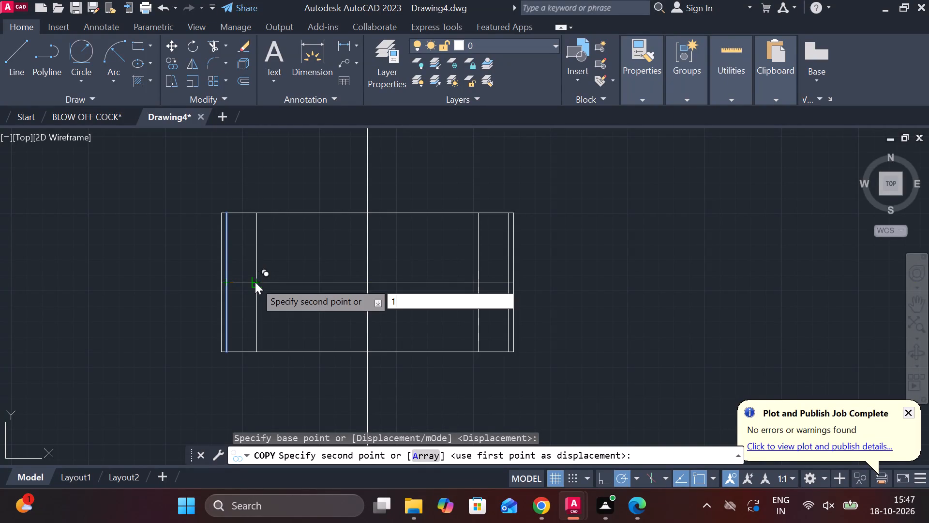
{"action": "key", "text": "6"}
{"action": "key", "text": "Return"}
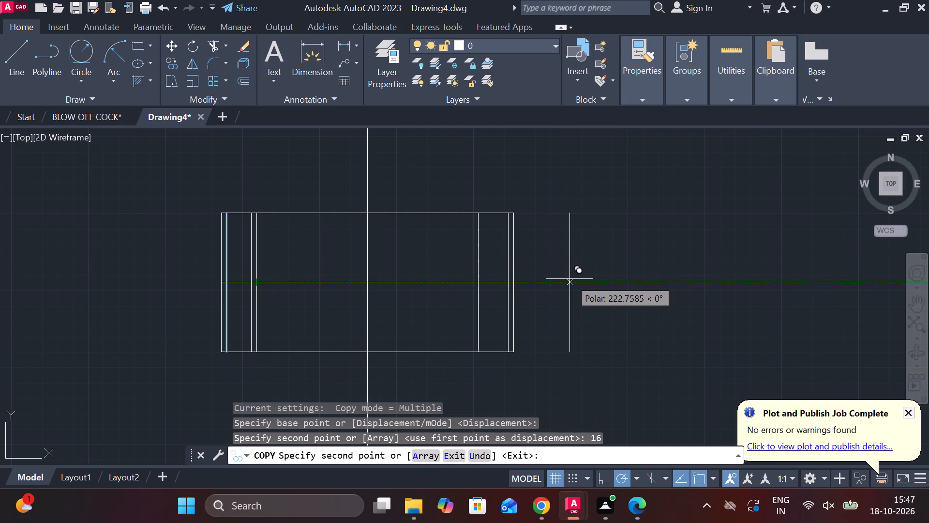
{"action": "key", "text": "Escape"}
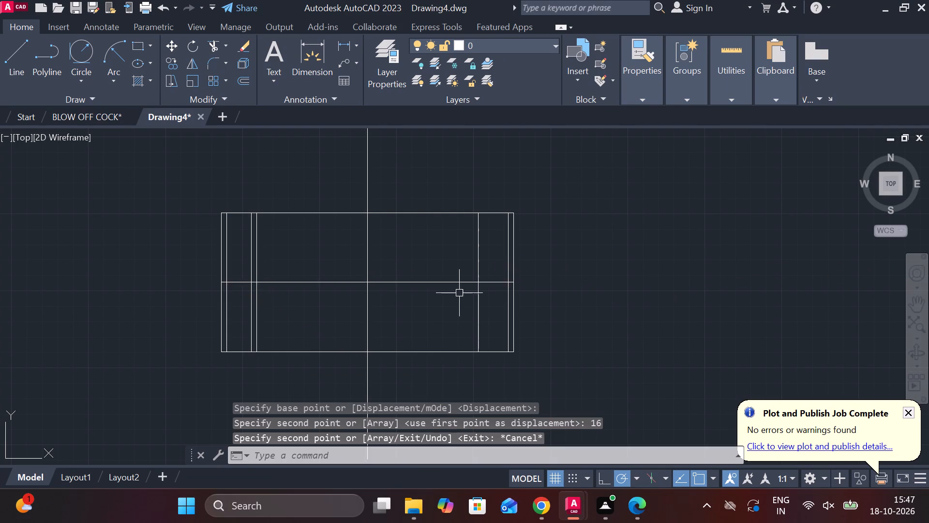
Copy the second vertical line from the figure's right edge 16 units to the left.
{"action": "left_click", "coordinate": [509, 272]}
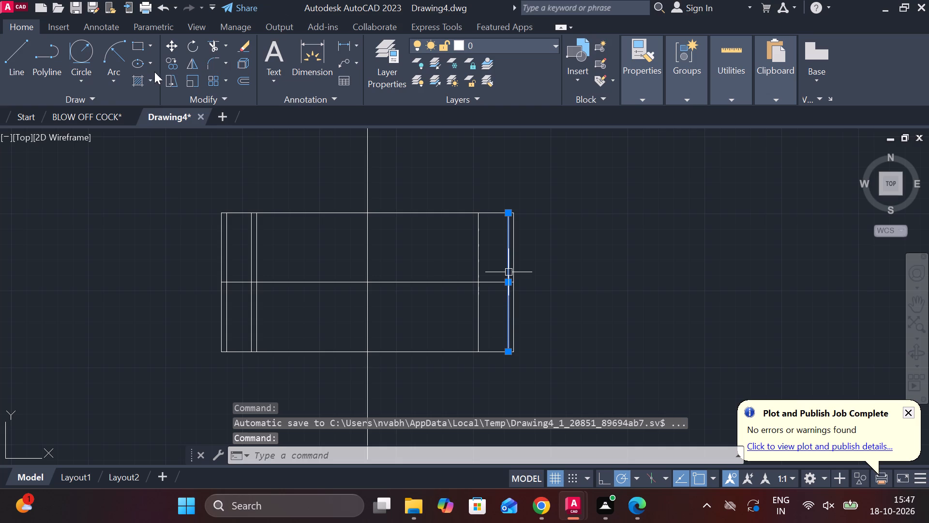
{"action": "left_click", "coordinate": [178, 62]}
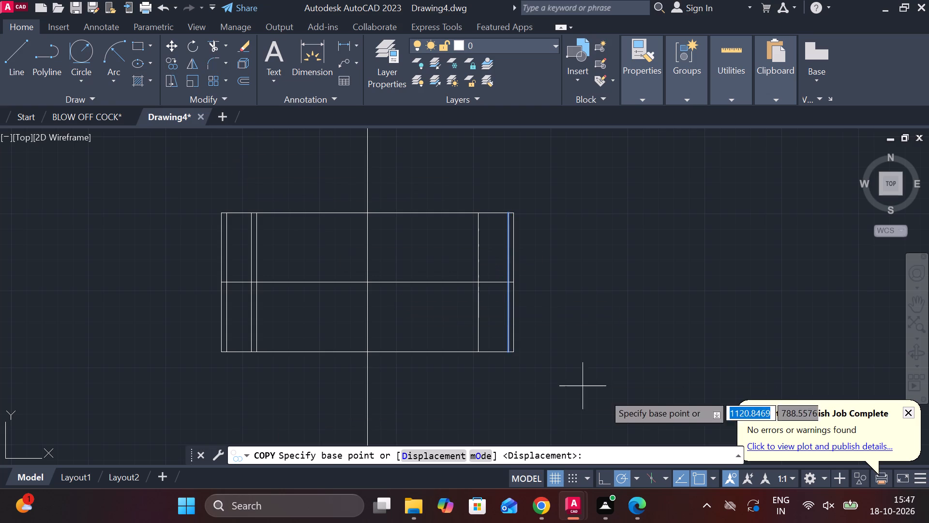
{"action": "left_click", "coordinate": [506, 285]}
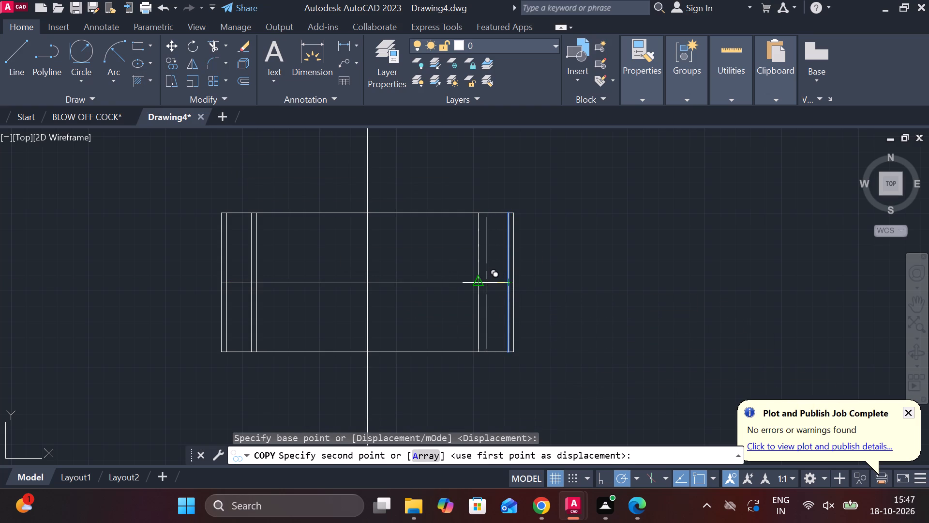
{"action": "key", "text": "1"}
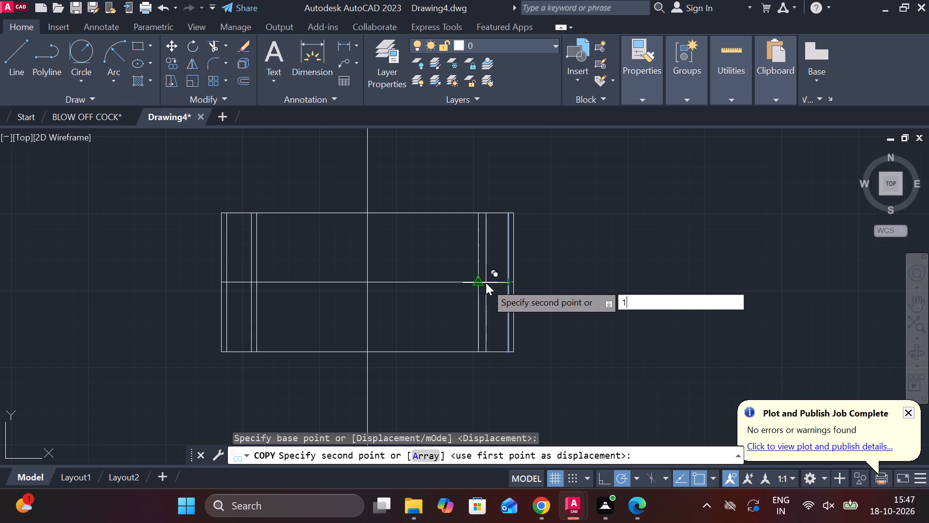
{"action": "key", "text": "6"}
{"action": "key", "text": "Return"}
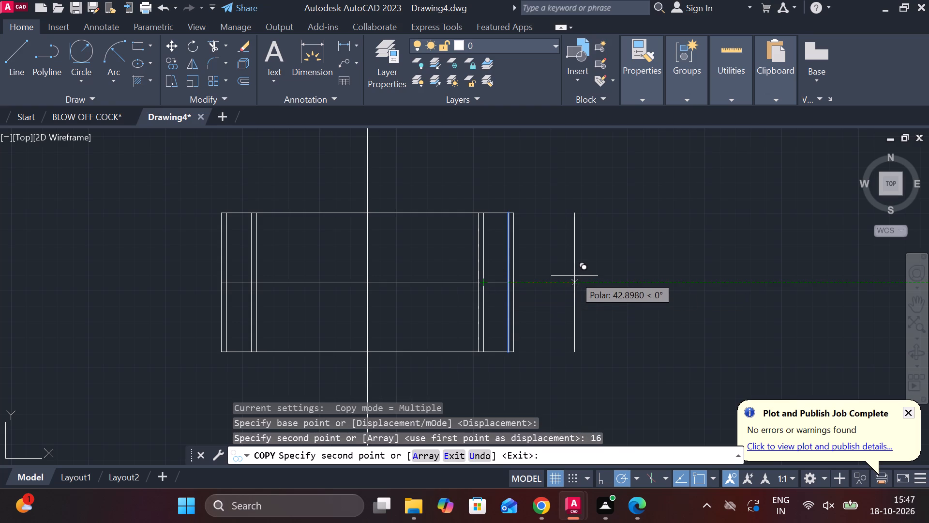
{"action": "key", "text": "Escape"}
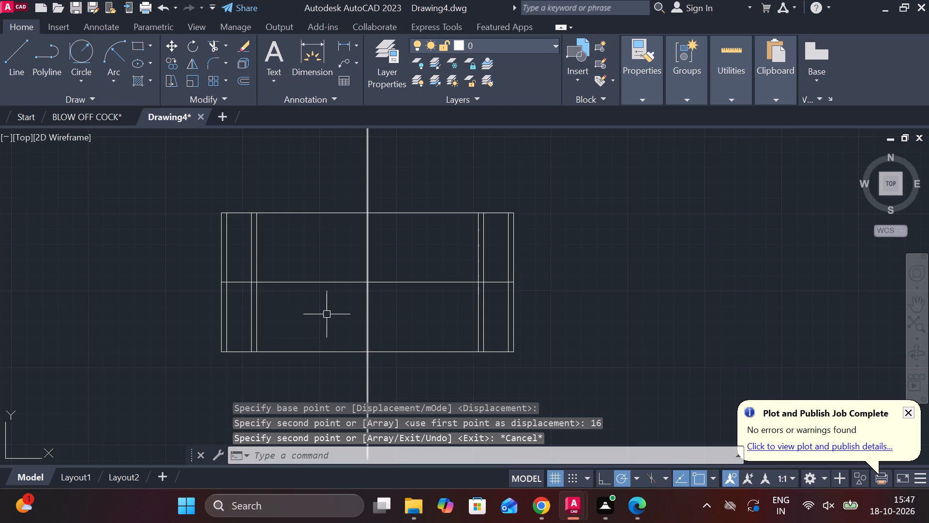
Copy the central vertical line 82 units to the right and 82 units to the left.
{"action": "left_click", "coordinate": [369, 314]}
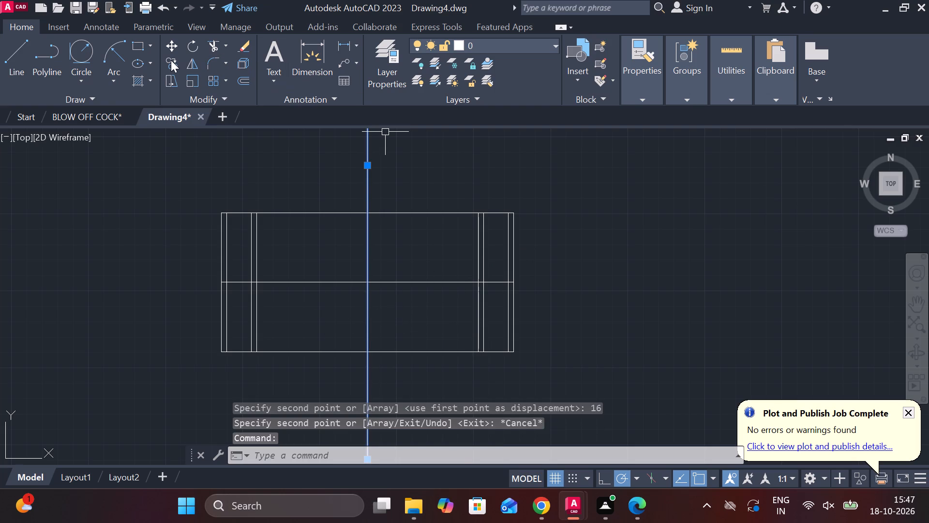
{"action": "left_click", "coordinate": [171, 60]}
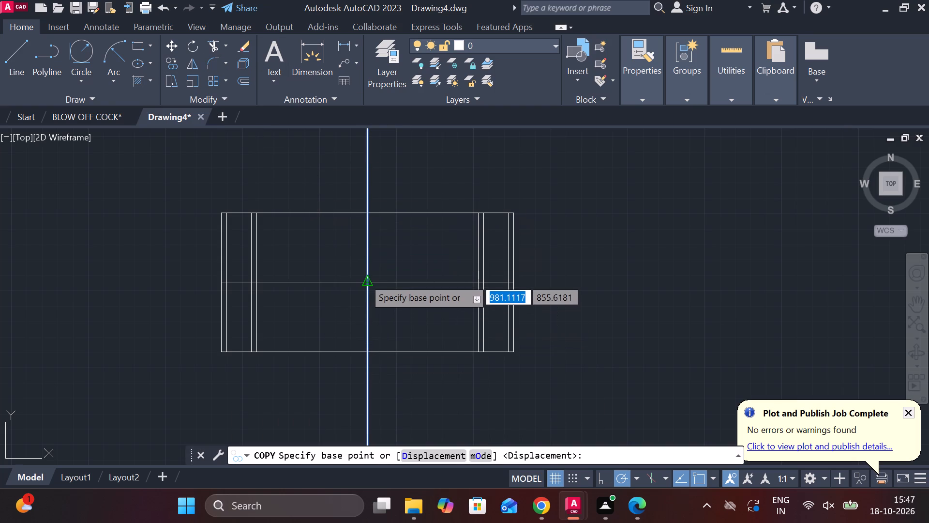
{"action": "left_click", "coordinate": [363, 278]}
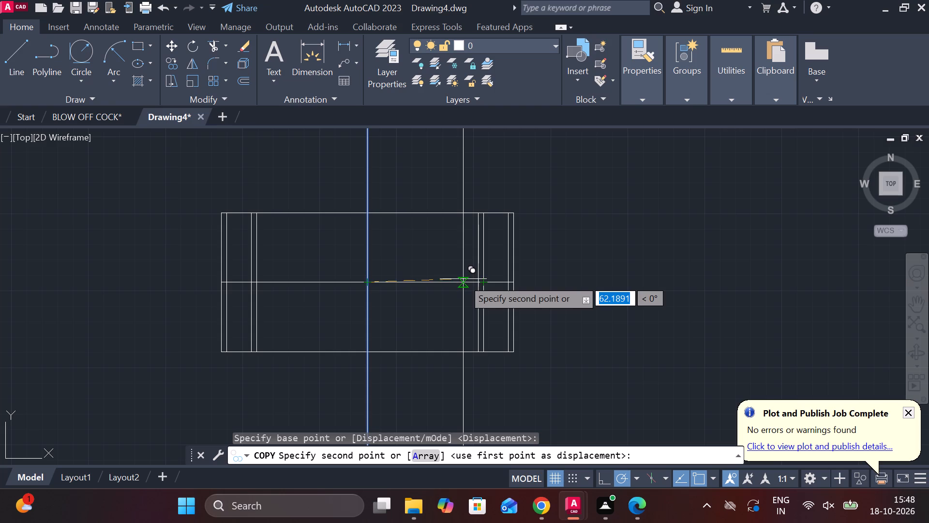
{"action": "scroll", "coordinate": [463, 281], "scroll_direction": "up", "scroll_amount": 2}
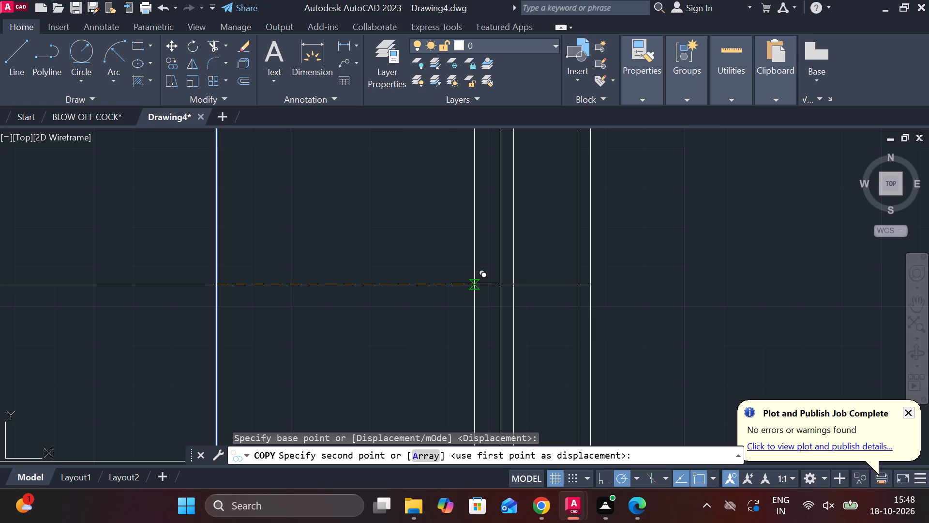
{"action": "type", "text": "82"}
{"action": "key", "text": "Return"}
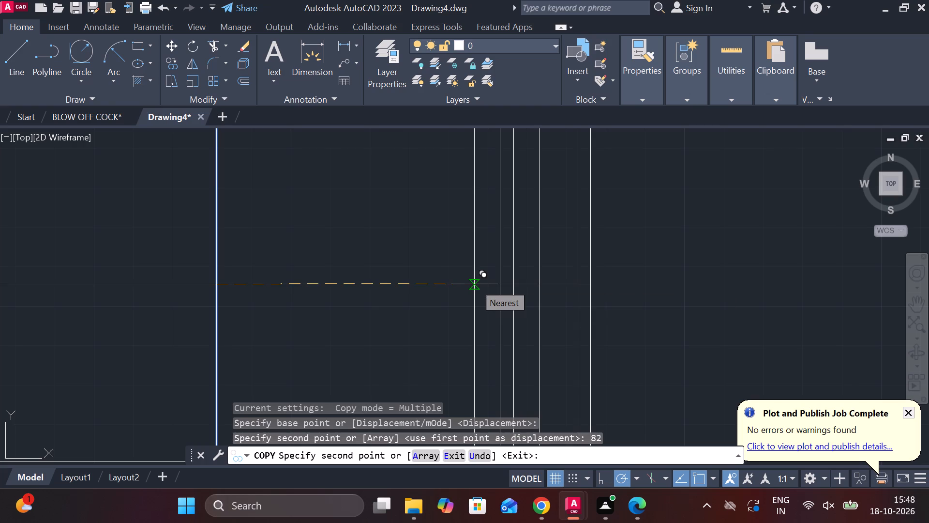
{"action": "scroll", "coordinate": [474, 283], "scroll_direction": "down", "scroll_amount": 1}
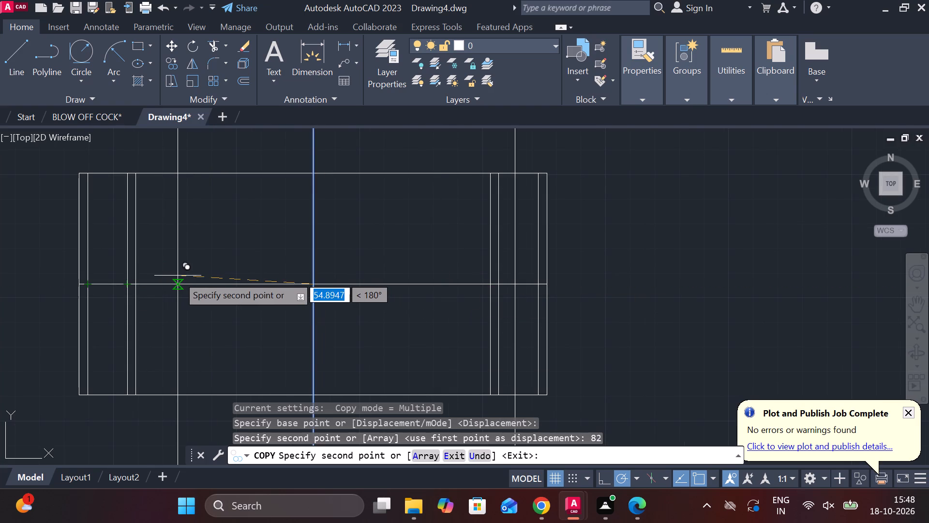
{"action": "type", "text": "82"}
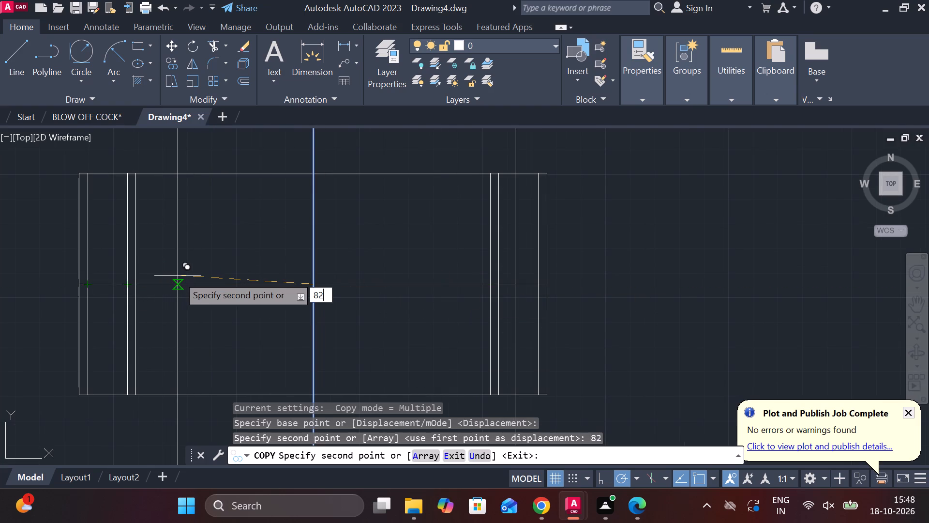
{"action": "key", "text": "Return"}
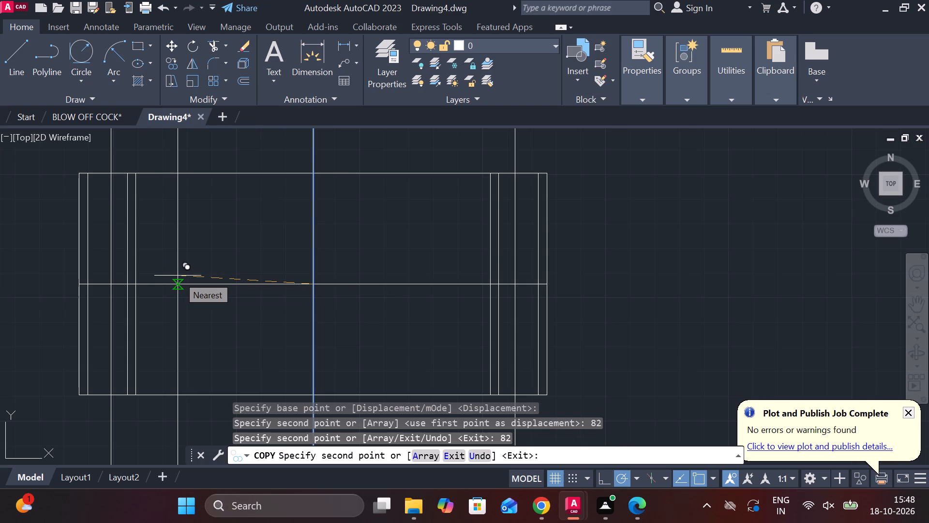
{"action": "key", "text": "Escape"}
Trim the two new vertical lines above the figure's top line and below its bottom line.
{"action": "scroll", "coordinate": [193, 276], "scroll_direction": "down", "scroll_amount": 1}
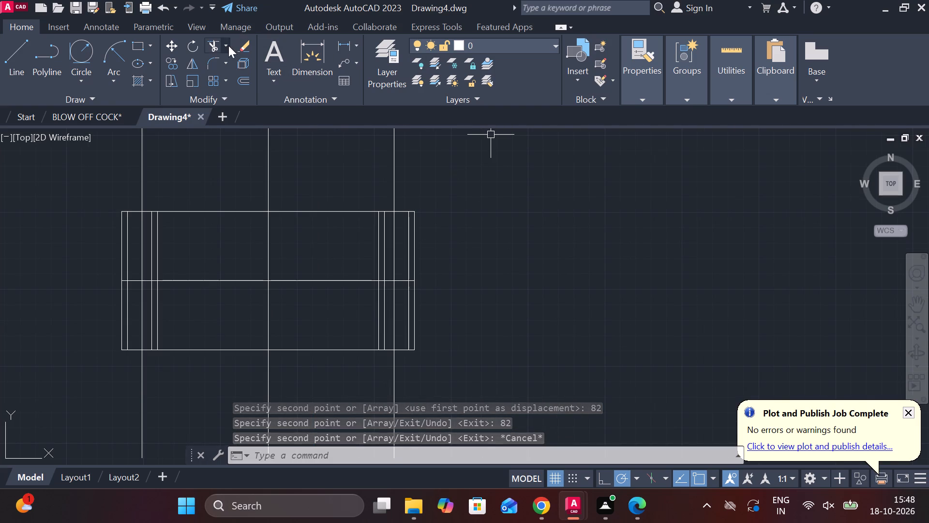
{"action": "left_click", "coordinate": [213, 45]}
{"action": "left_click", "coordinate": [141, 160]}
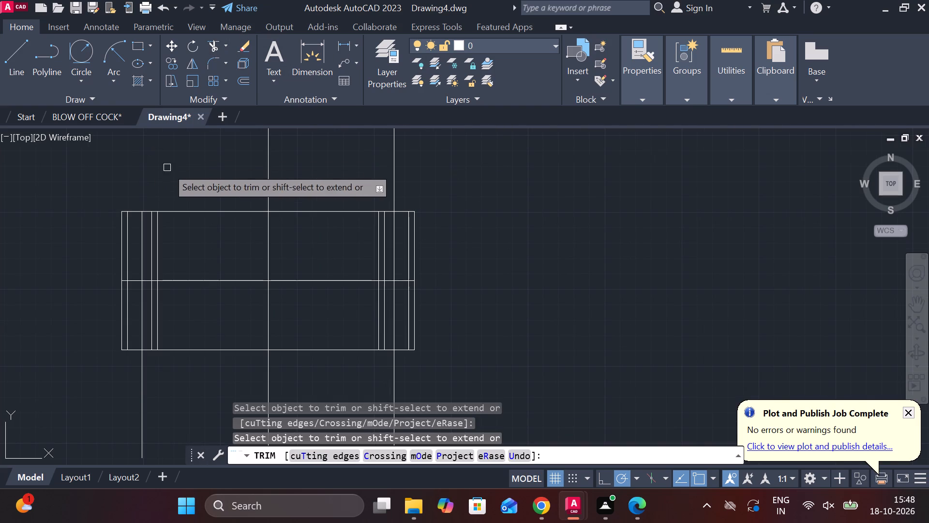
{"action": "left_click", "coordinate": [392, 180]}
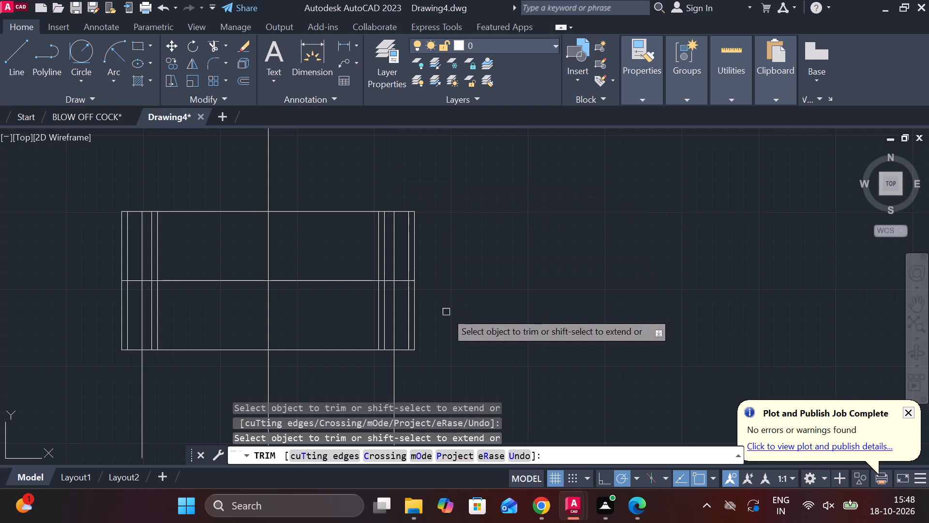
{"action": "left_click", "coordinate": [396, 377]}
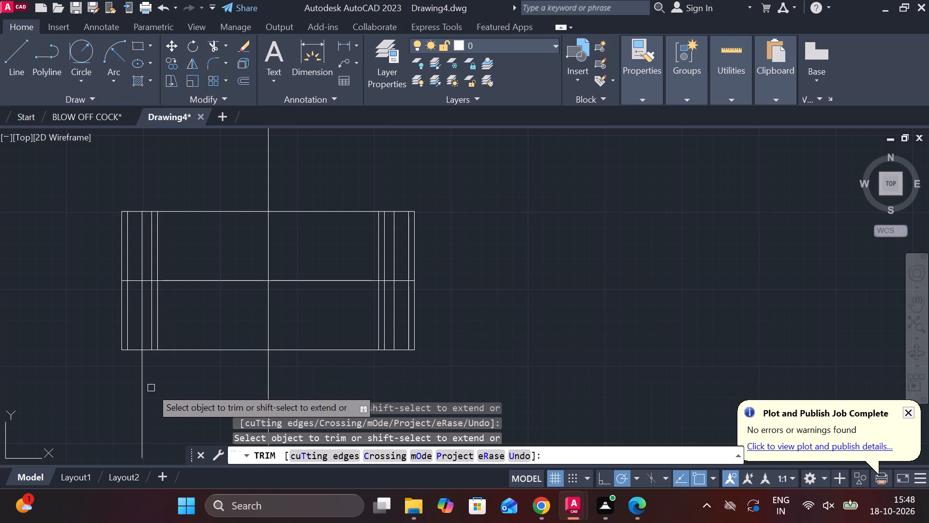
{"action": "left_click", "coordinate": [141, 389]}
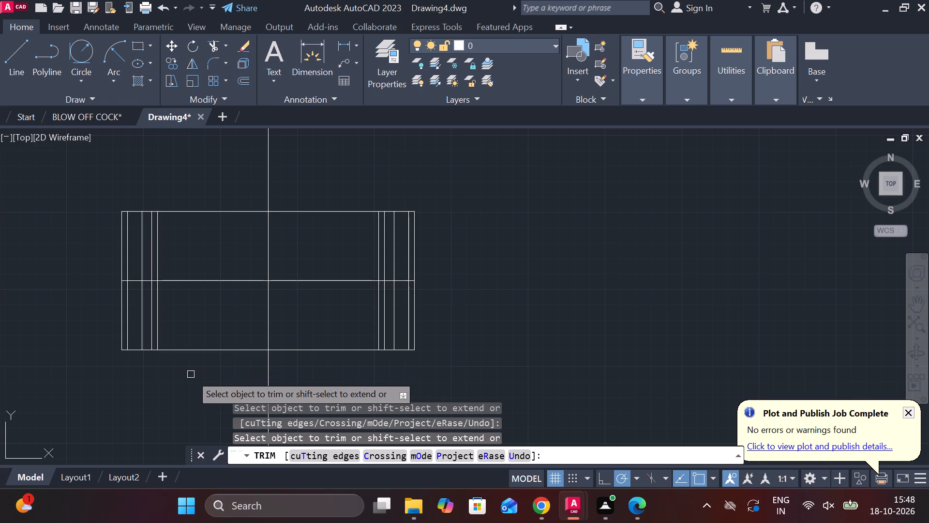
{"action": "key", "text": "Escape"}
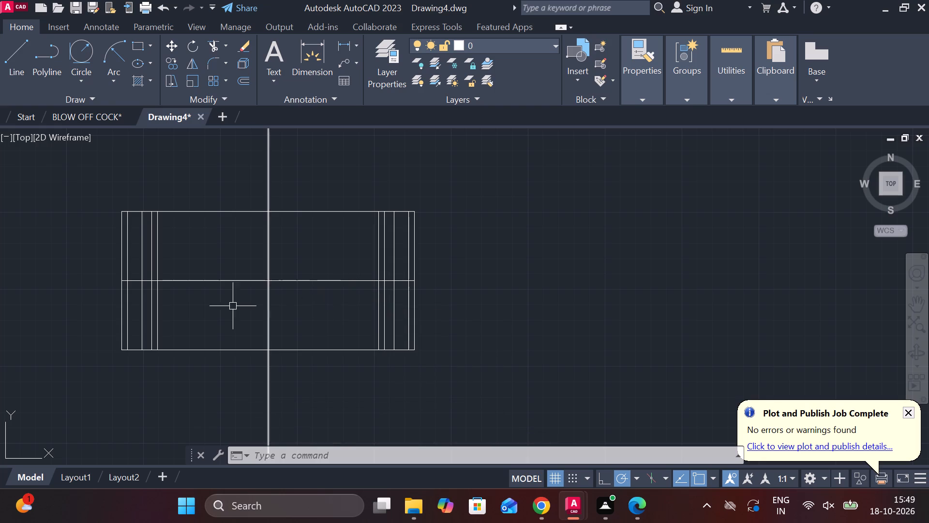
Copy the central vertical line 120 units to the left and 120 units to the right.
{"action": "left_click", "coordinate": [269, 314]}
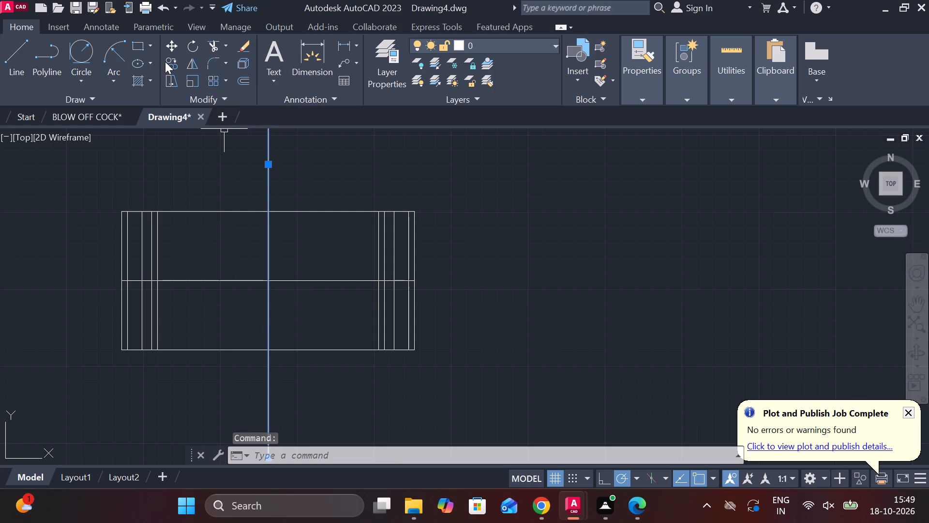
{"action": "left_click", "coordinate": [174, 63]}
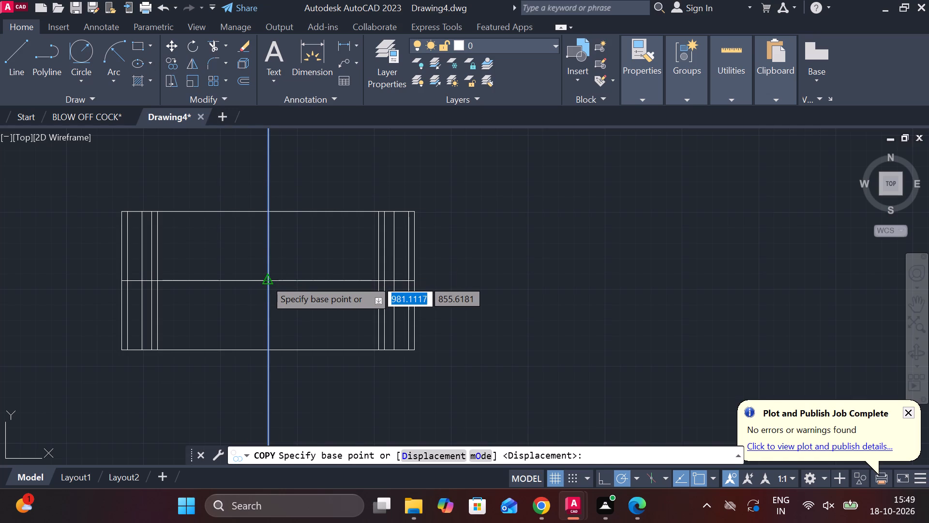
{"action": "left_click", "coordinate": [265, 279]}
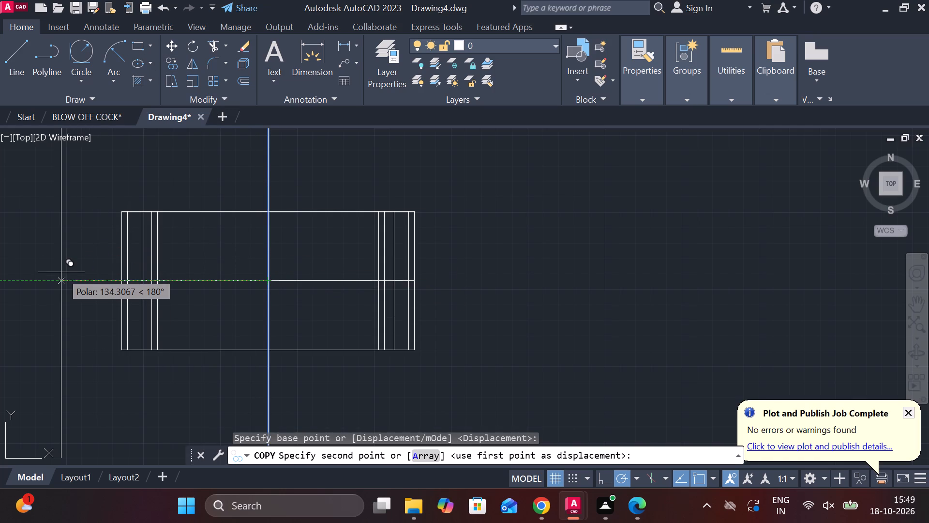
{"action": "type", "text": "12"}
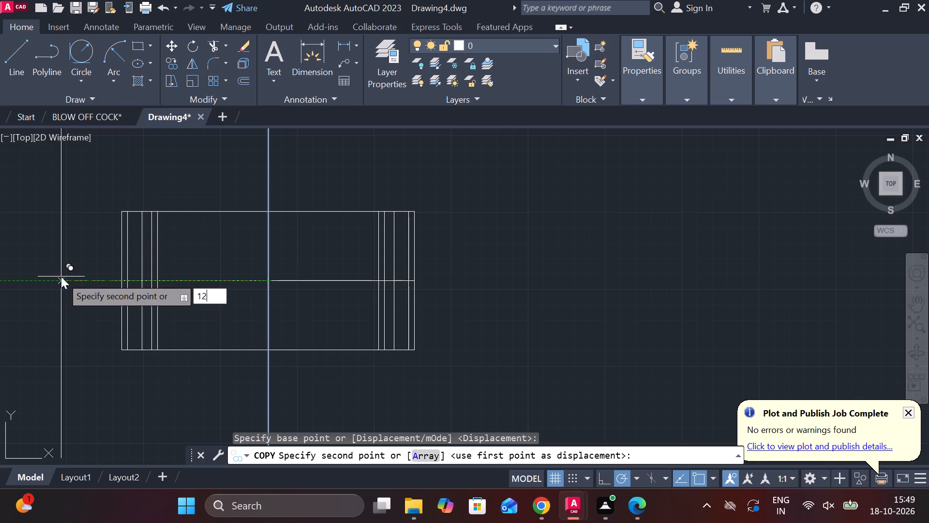
{"action": "key", "text": "0"}
{"action": "key", "text": "Return"}
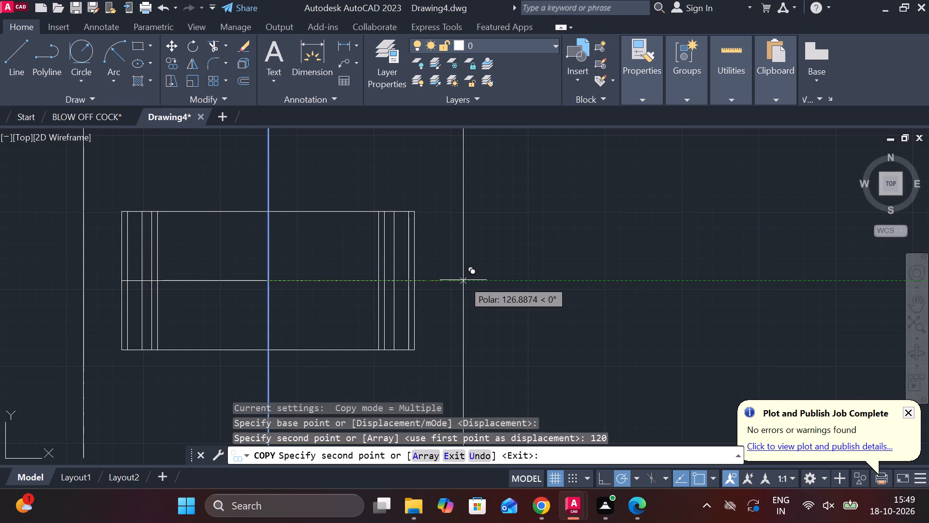
{"action": "type", "text": "12"}
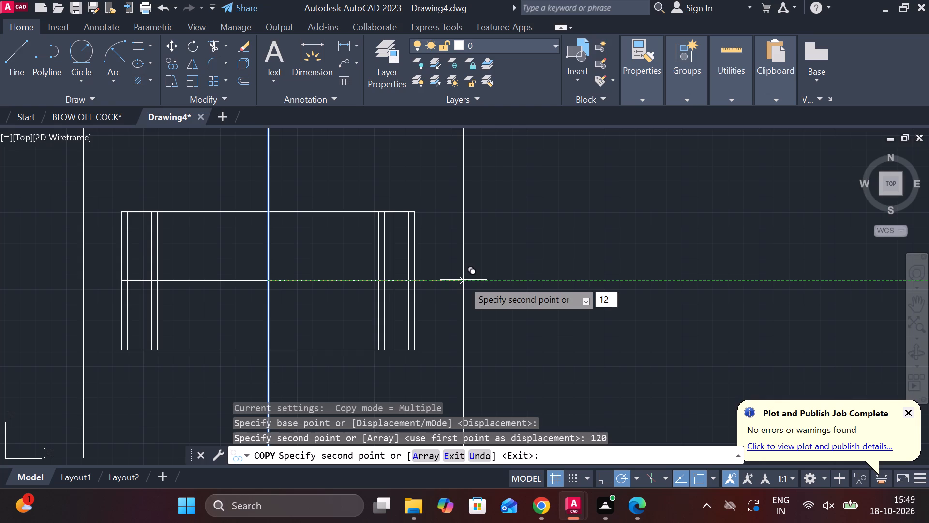
{"action": "key", "text": "0"}
{"action": "key", "text": "Return"}
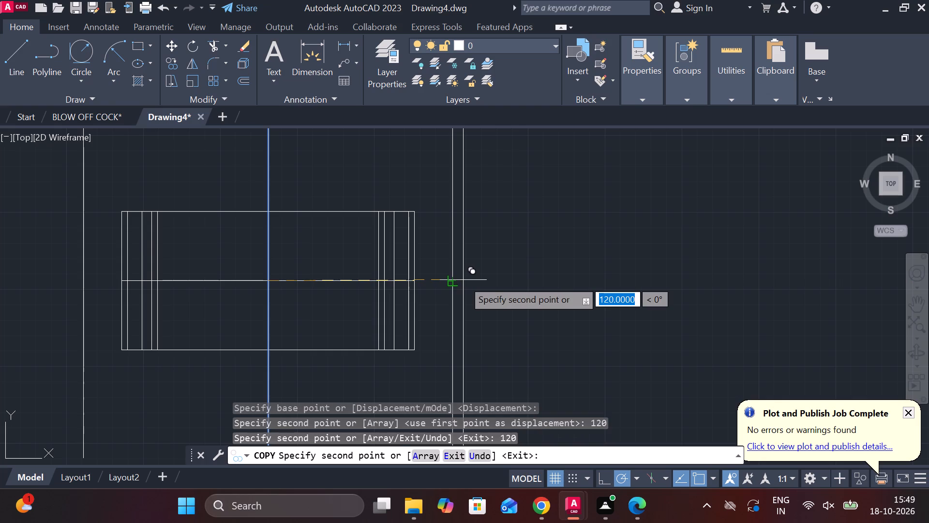
{"action": "key", "text": "Escape"}
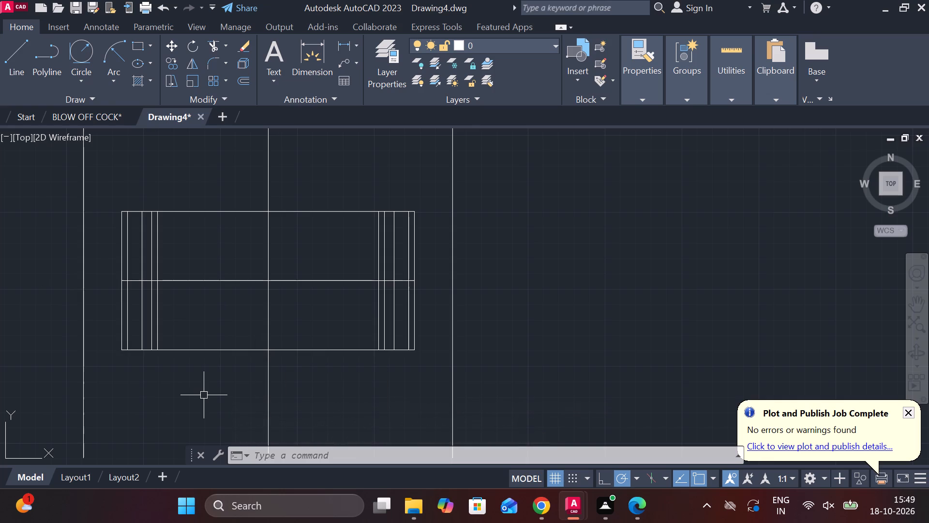
Extend the horizontal centre line at both ends to the two outermost vertical lines.
{"action": "type", "text": "EX"}
{"action": "key", "text": "Return"}
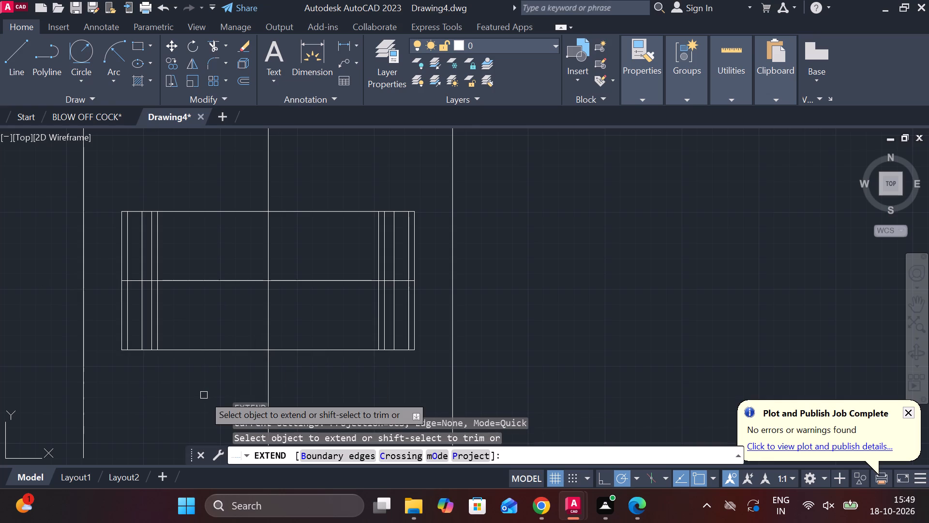
{"action": "left_click", "coordinate": [133, 282]}
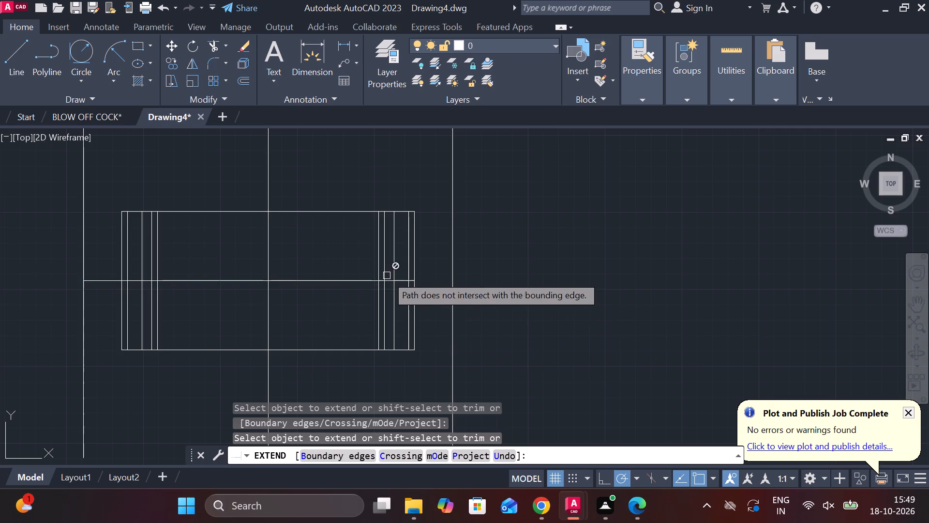
{"action": "left_click", "coordinate": [389, 278]}
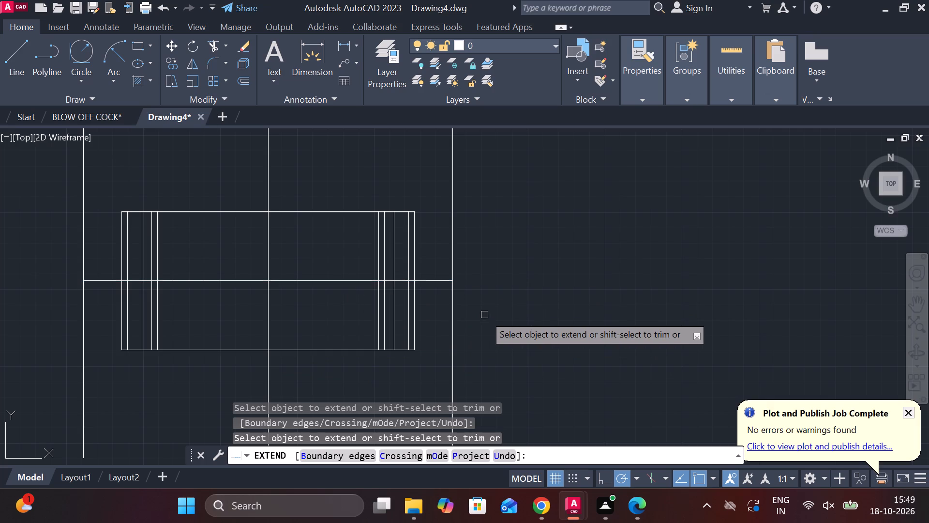
{"action": "key", "text": "Escape"}
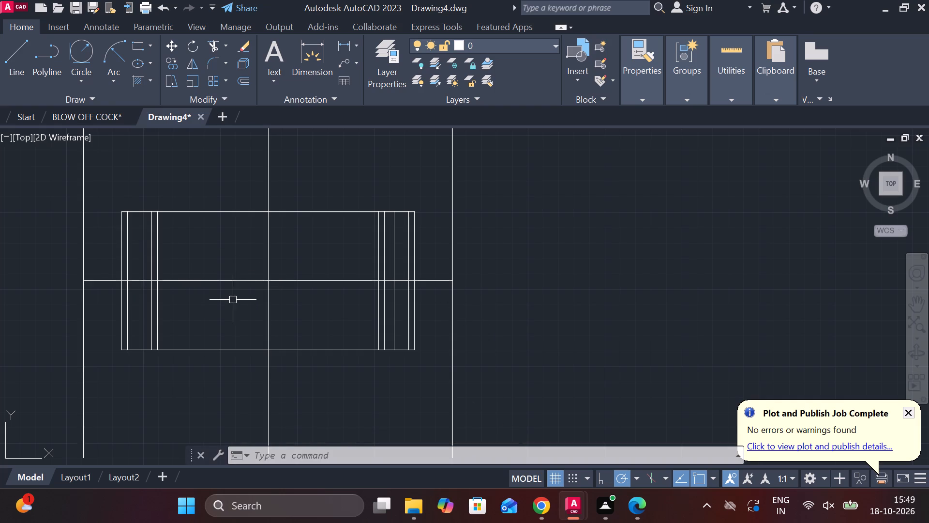
Copy the extended horizontal centre line 30 units up and 30 units down.
{"action": "left_click", "coordinate": [244, 279]}
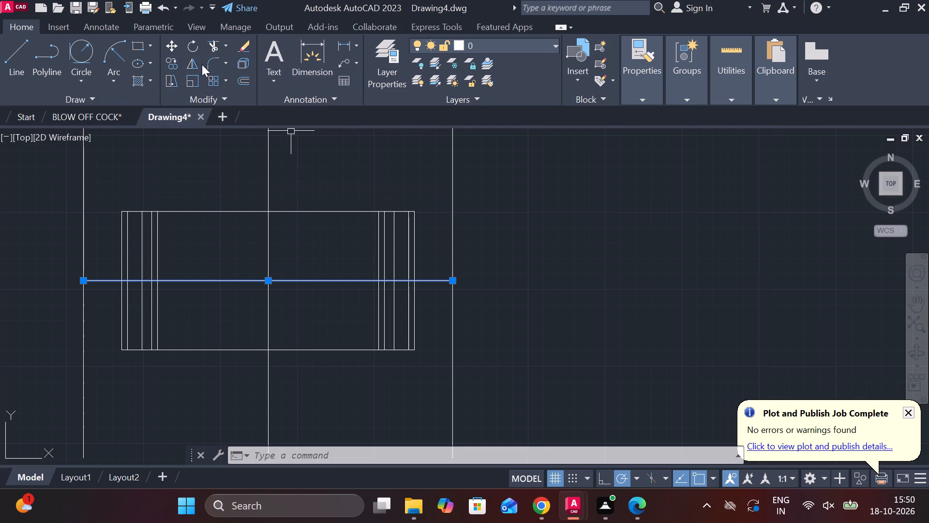
{"action": "left_click", "coordinate": [175, 63]}
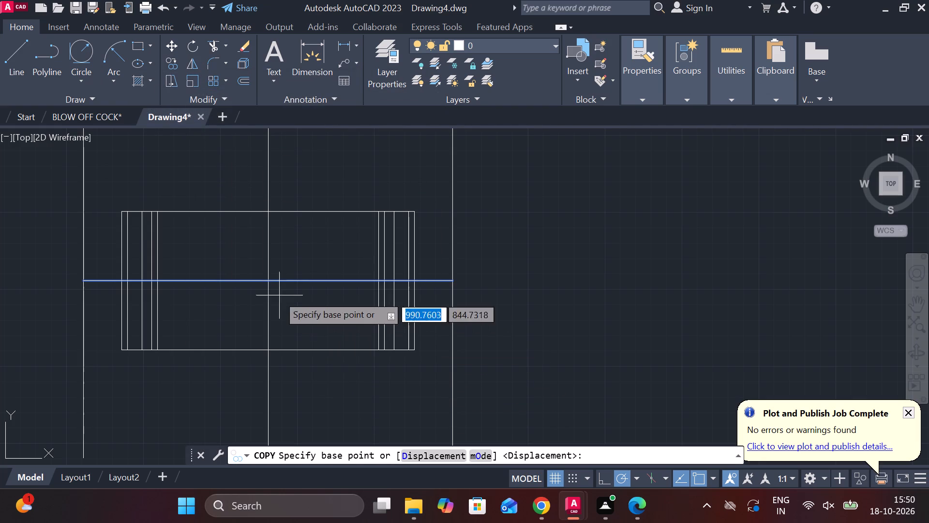
{"action": "left_click", "coordinate": [265, 281]}
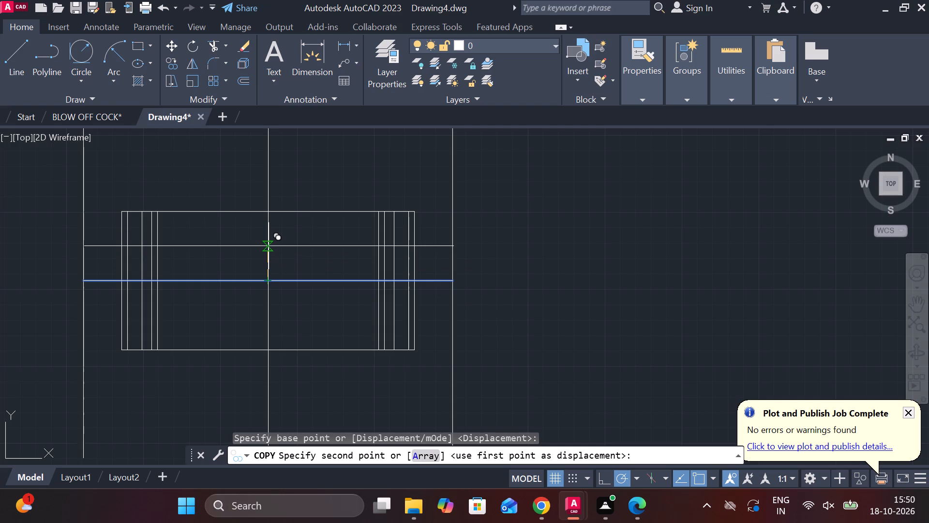
{"action": "key", "text": "3"}
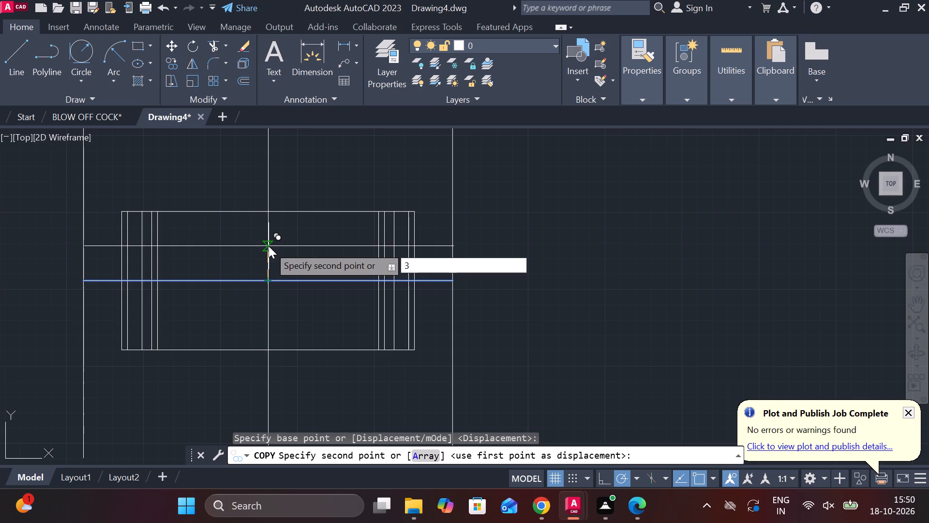
{"action": "key", "text": "0"}
{"action": "key", "text": "Return"}
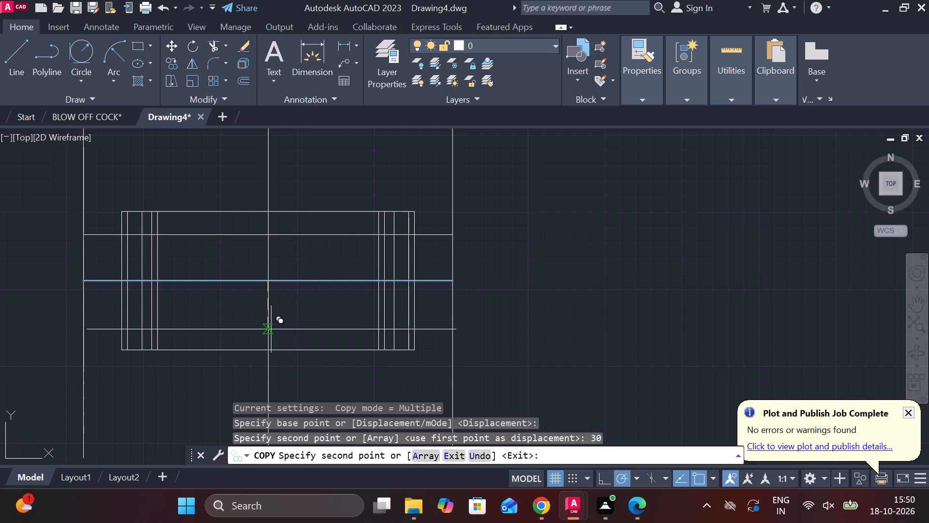
{"action": "key", "text": "5"}
{"action": "key", "text": "BackSpace"}
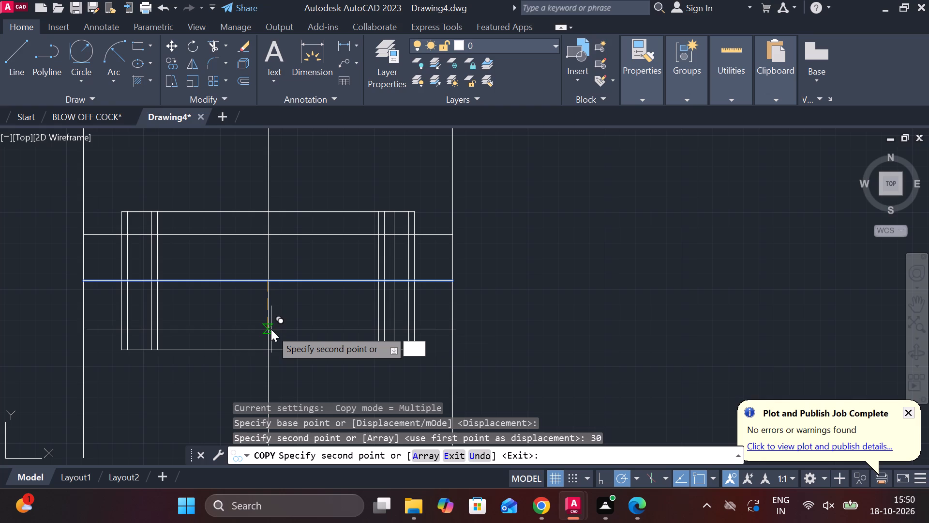
{"action": "key", "text": "3"}
{"action": "key", "text": "0"}
{"action": "key", "text": "Return"}
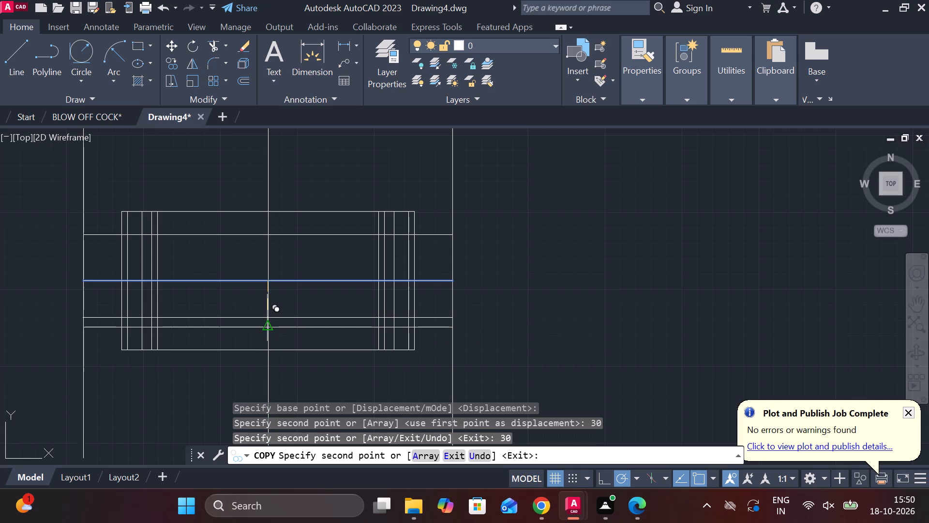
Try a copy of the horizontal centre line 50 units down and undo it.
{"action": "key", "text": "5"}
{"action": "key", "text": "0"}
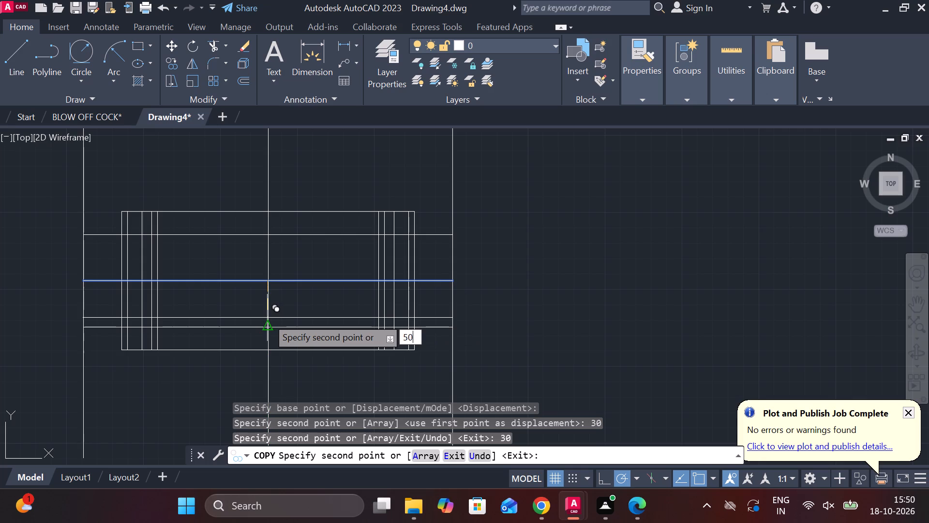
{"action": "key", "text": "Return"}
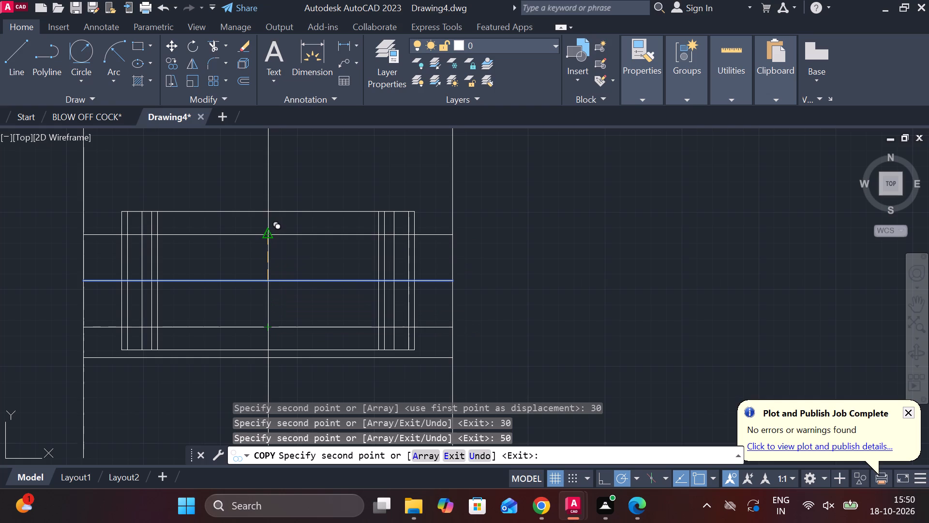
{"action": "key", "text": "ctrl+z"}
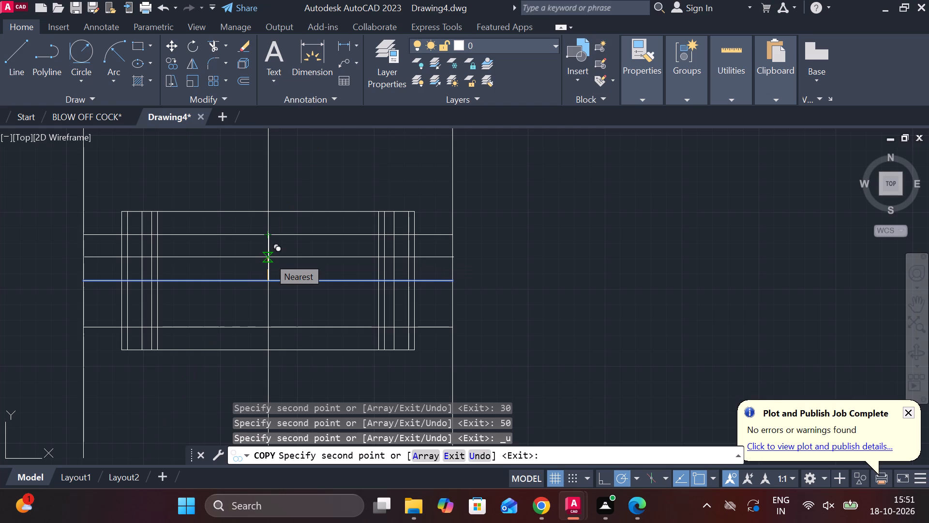
Copy the horizontal centre line 25 units up and 25 units down.
{"action": "key", "text": "2"}
{"action": "key", "text": "5"}
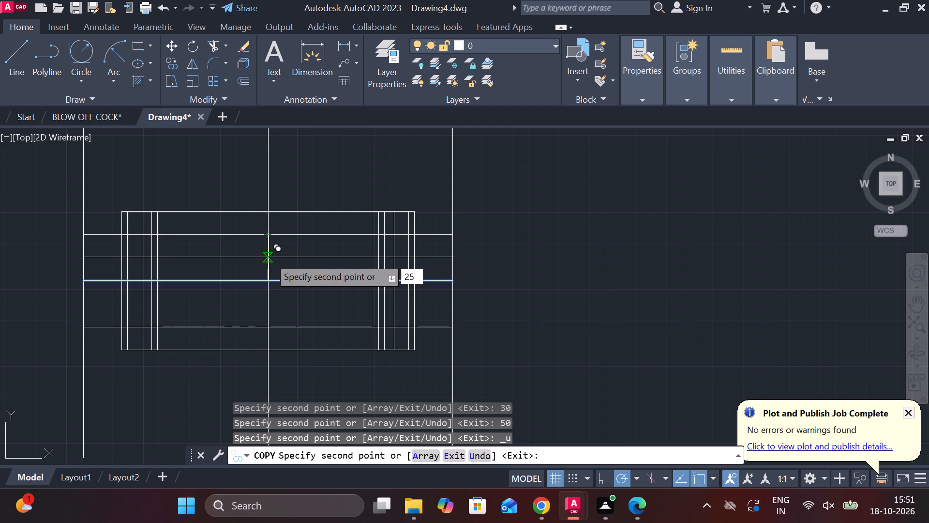
{"action": "key", "text": "Return"}
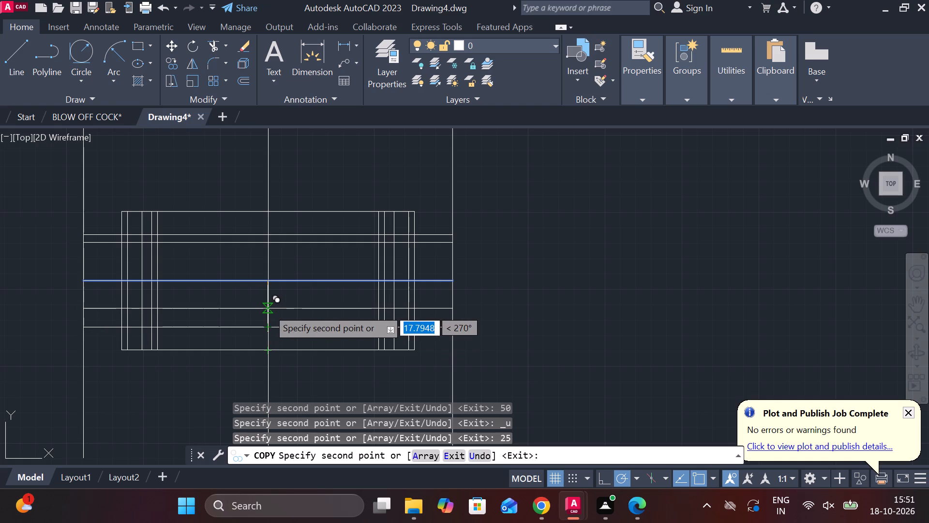
{"action": "type", "text": "25"}
{"action": "key", "text": "Return"}
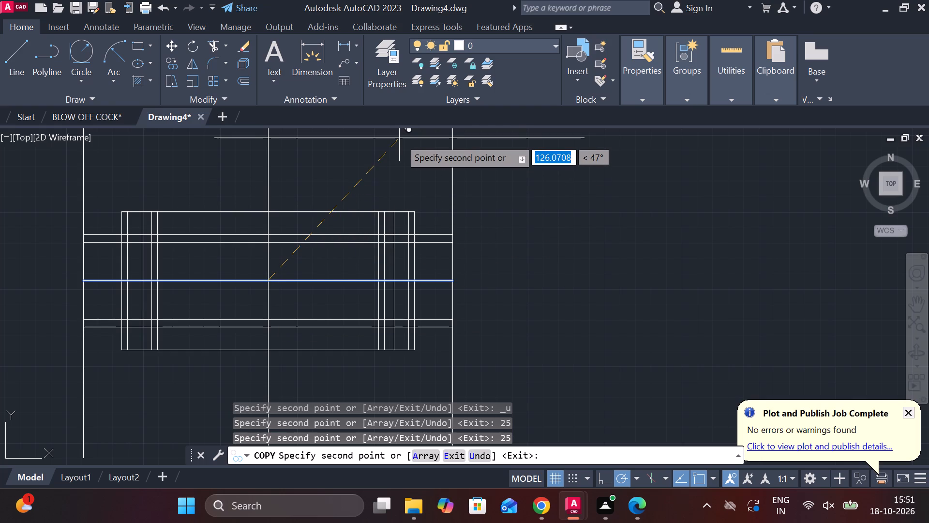
{"action": "key", "text": "Escape"}
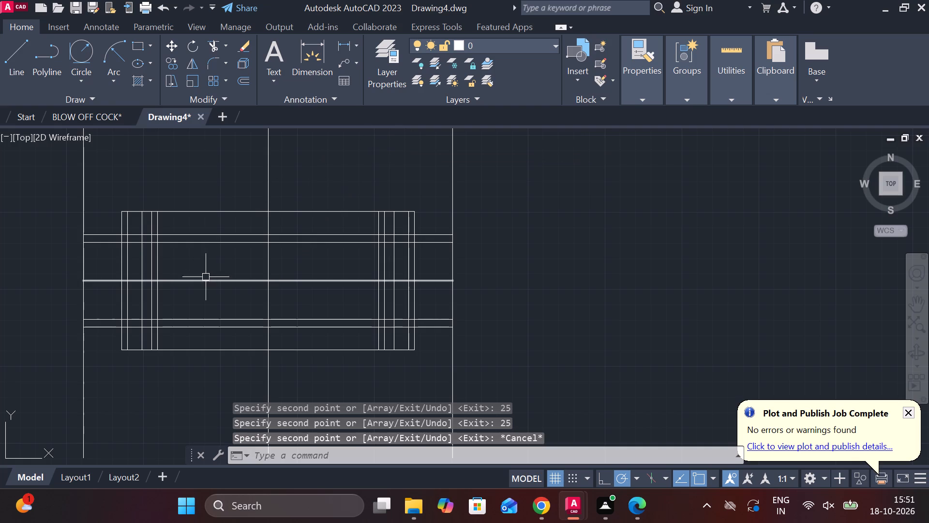
Start the Fillet command for the figure's lines.
{"action": "scroll", "coordinate": [203, 261], "scroll_direction": "up", "scroll_amount": 2}
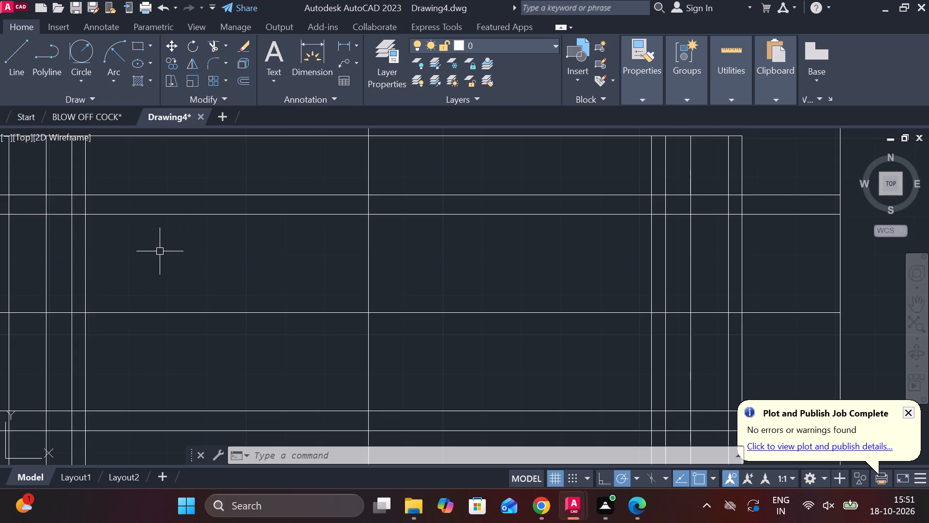
{"action": "scroll", "coordinate": [158, 252], "scroll_direction": "up", "scroll_amount": 1}
{"action": "scroll", "coordinate": [158, 252], "scroll_direction": "down", "scroll_amount": 3}
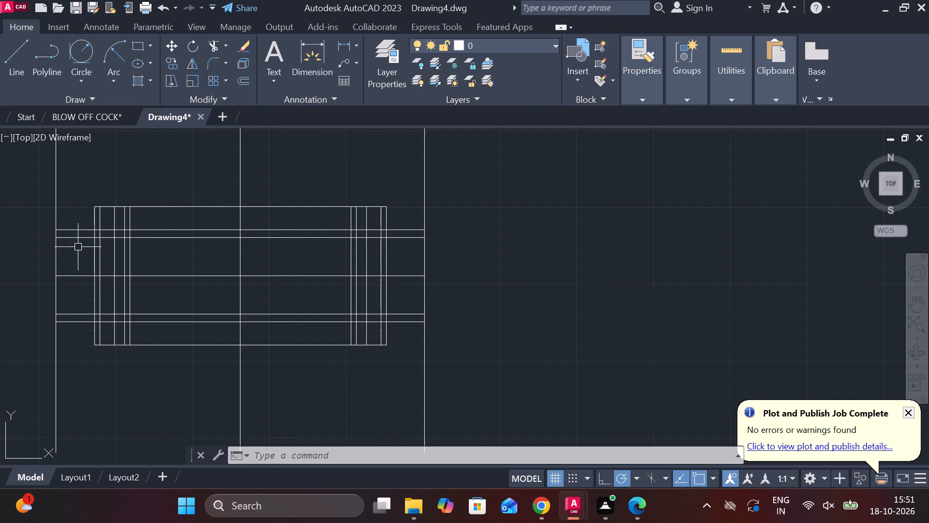
{"action": "scroll", "coordinate": [84, 248], "scroll_direction": "up", "scroll_amount": 3}
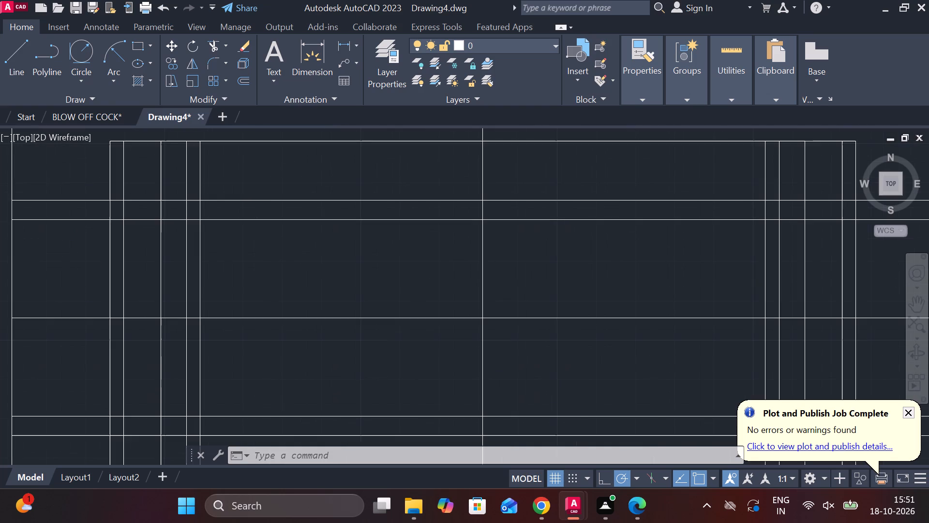
{"action": "left_click", "coordinate": [211, 62]}
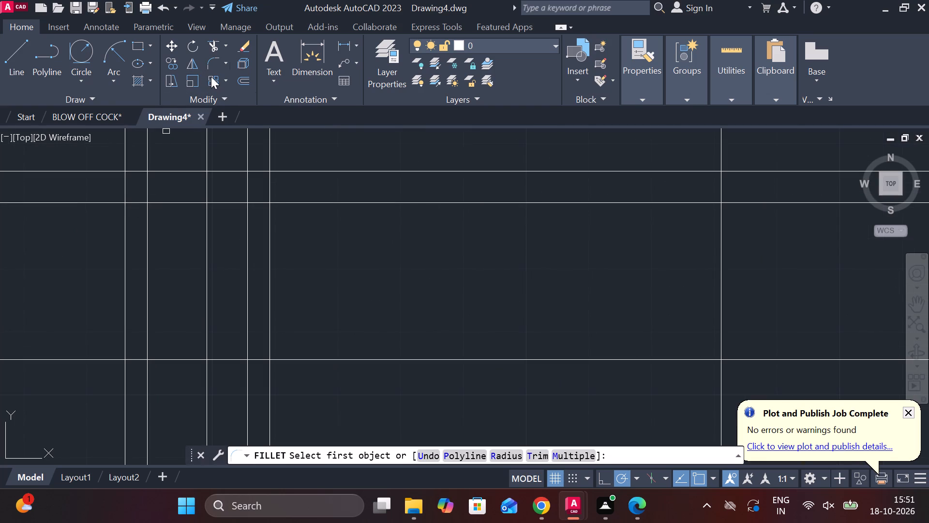
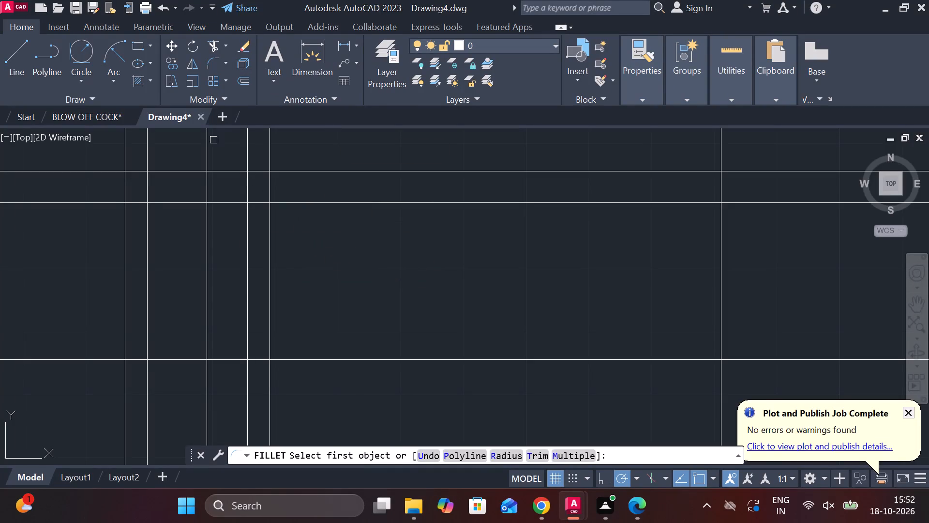
Set the fillet radius to 5.
{"action": "left_click", "coordinate": [506, 454]}
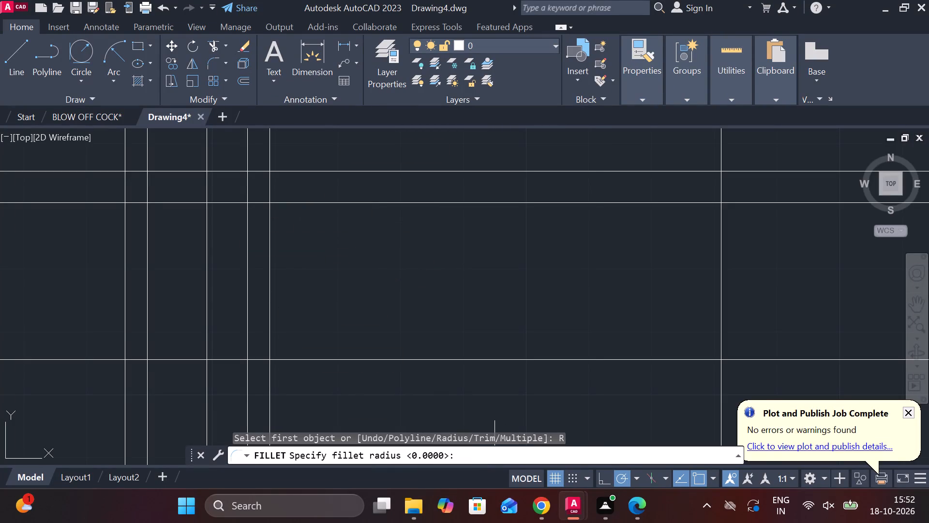
{"action": "left_click", "coordinate": [489, 456]}
{"action": "key", "text": "5"}
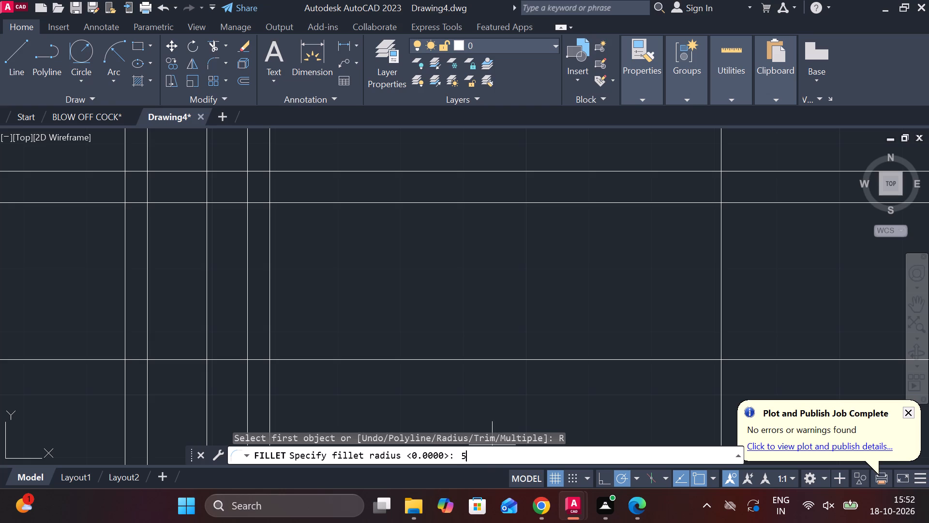
{"action": "key", "text": "Return"}
{"action": "scroll", "coordinate": [475, 445], "scroll_direction": "down", "scroll_amount": 2}
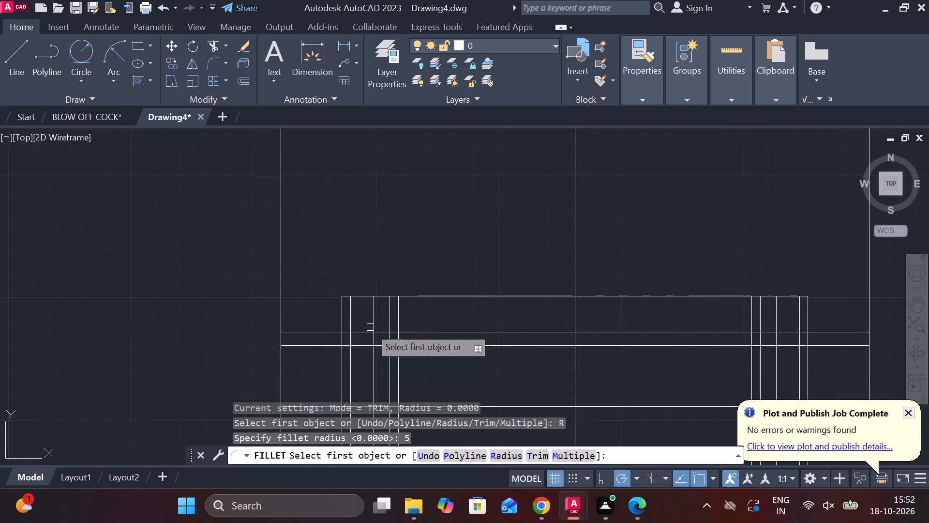
{"action": "scroll", "coordinate": [339, 364], "scroll_direction": "up", "scroll_amount": 2}
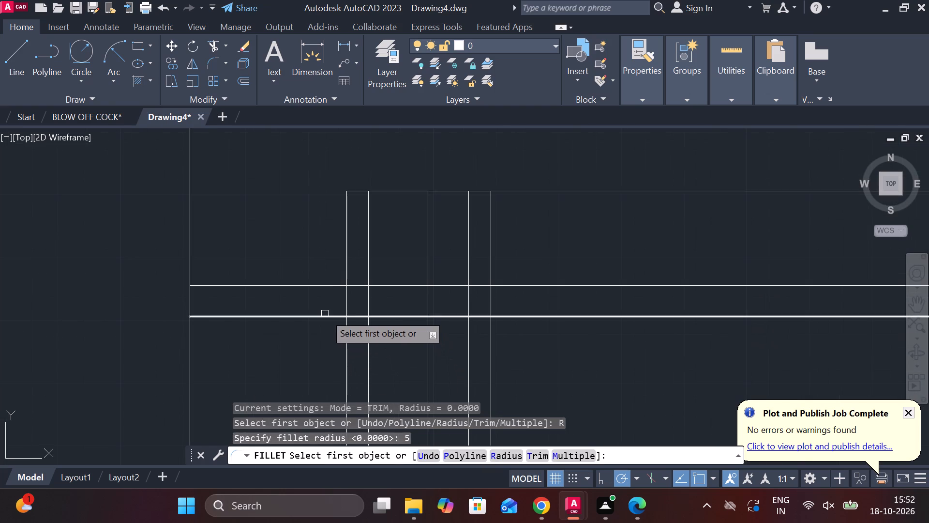
{"action": "left_click", "coordinate": [325, 314]}
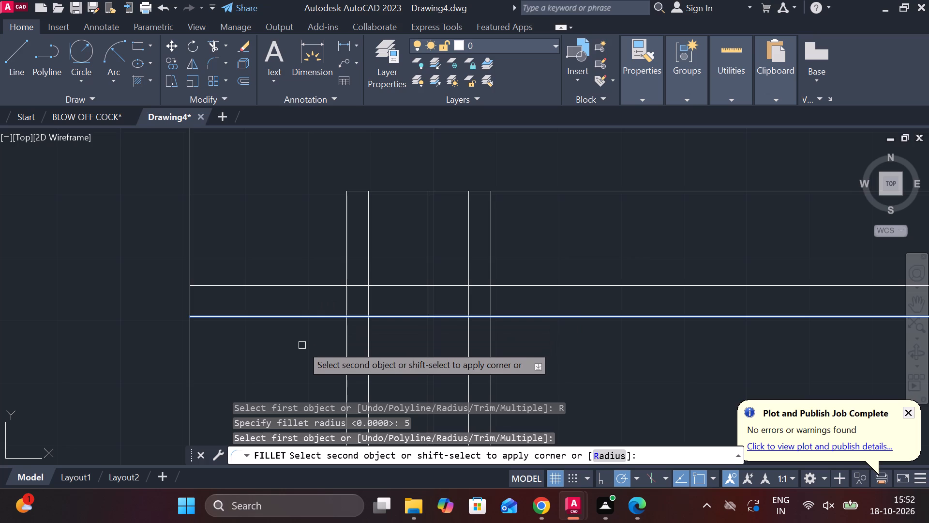
Trim the upper 25-unit horizontal line between the figure's two leftmost body verticals and fillet its outer stub to the outermost body vertical.
{"action": "left_click", "coordinate": [215, 46]}
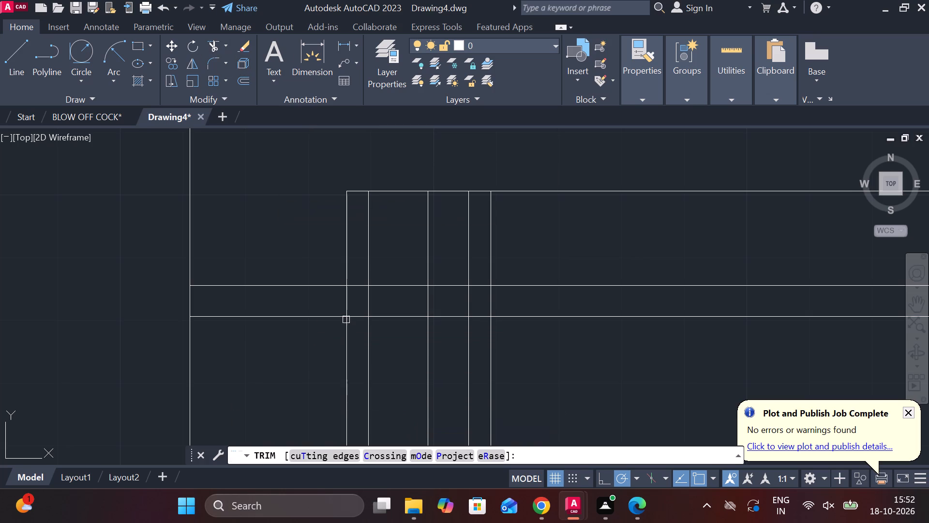
{"action": "left_click", "coordinate": [359, 316]}
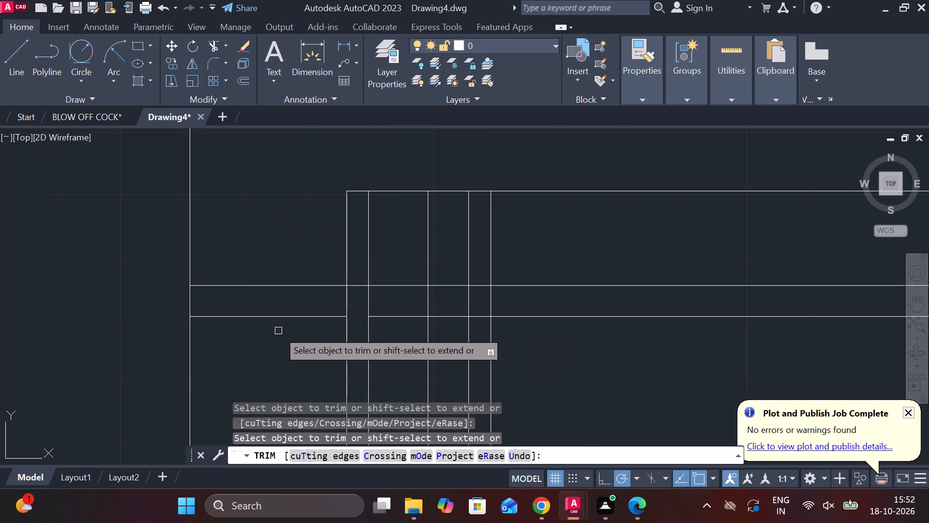
{"action": "left_click", "coordinate": [220, 64]}
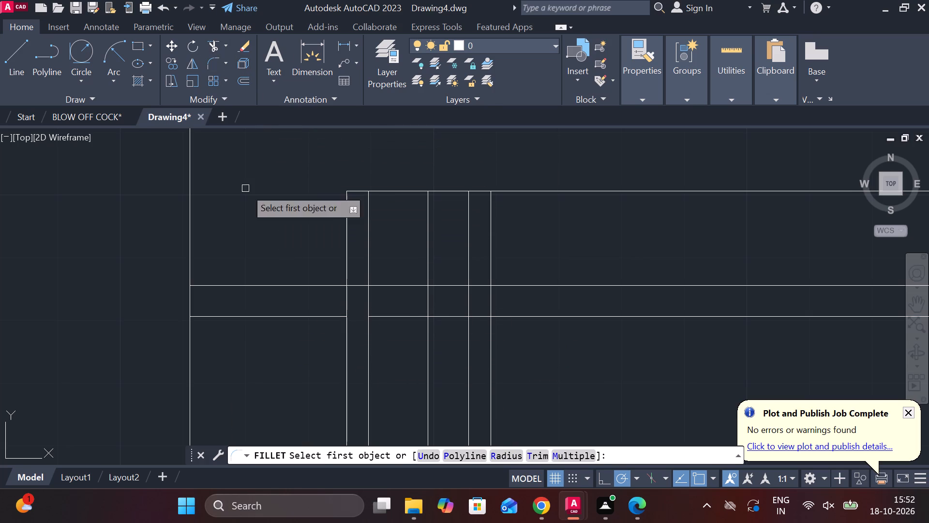
{"action": "left_click", "coordinate": [308, 317]}
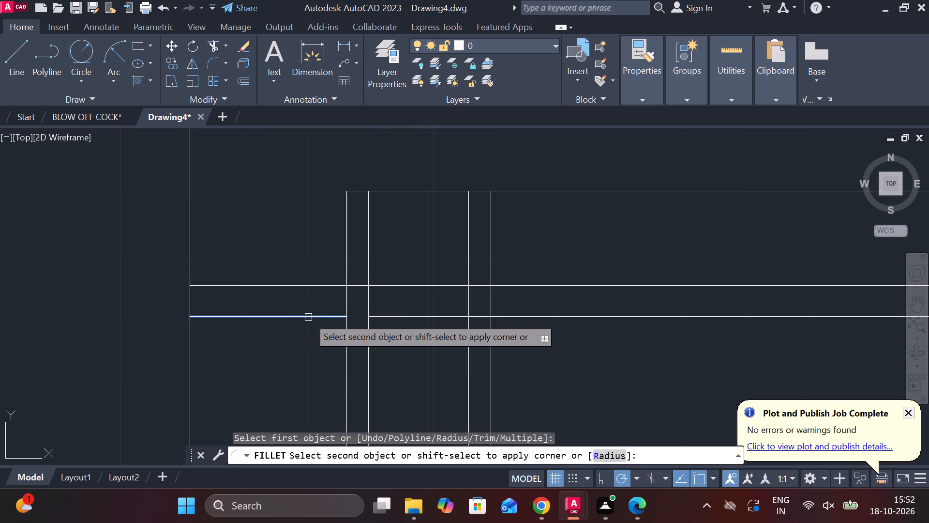
{"action": "left_click", "coordinate": [345, 302]}
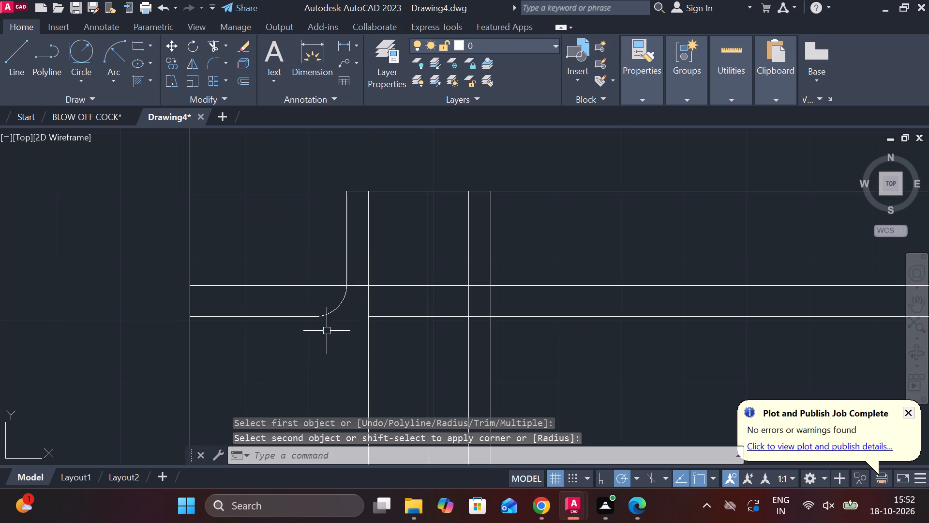
Fillet the far-left vertical with the upper 25-unit horizontal line at radius 5 to round the upper outer corner.
{"action": "scroll", "coordinate": [326, 331], "scroll_direction": "down", "scroll_amount": 2}
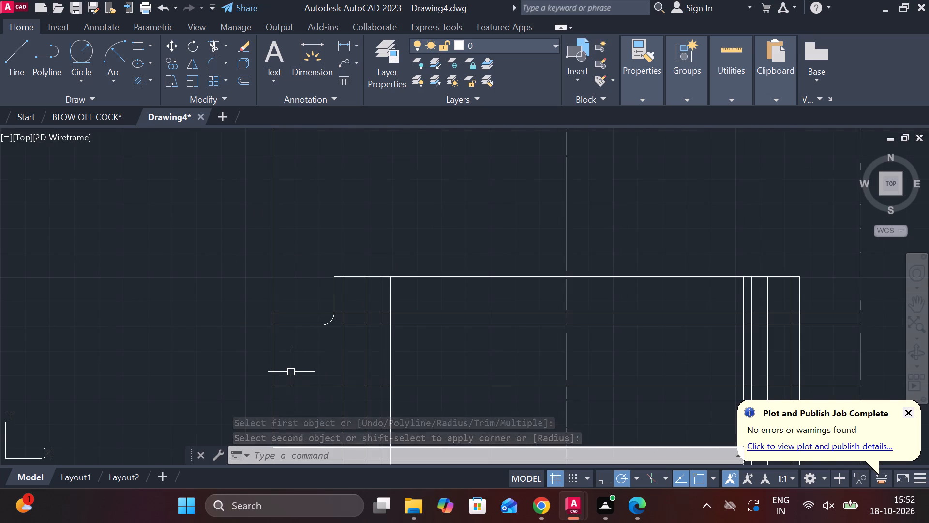
{"action": "scroll", "coordinate": [308, 369], "scroll_direction": "down", "scroll_amount": 1}
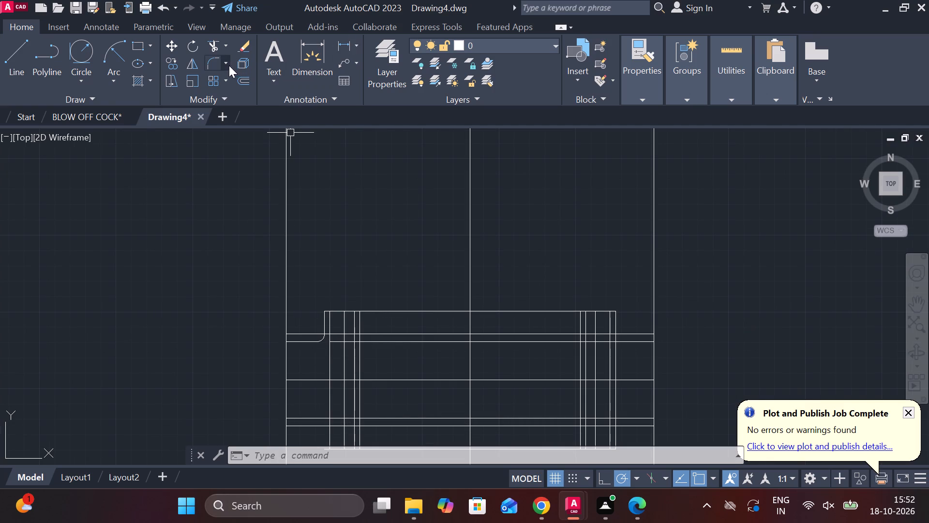
{"action": "left_click", "coordinate": [208, 62]}
{"action": "left_click", "coordinate": [288, 356]}
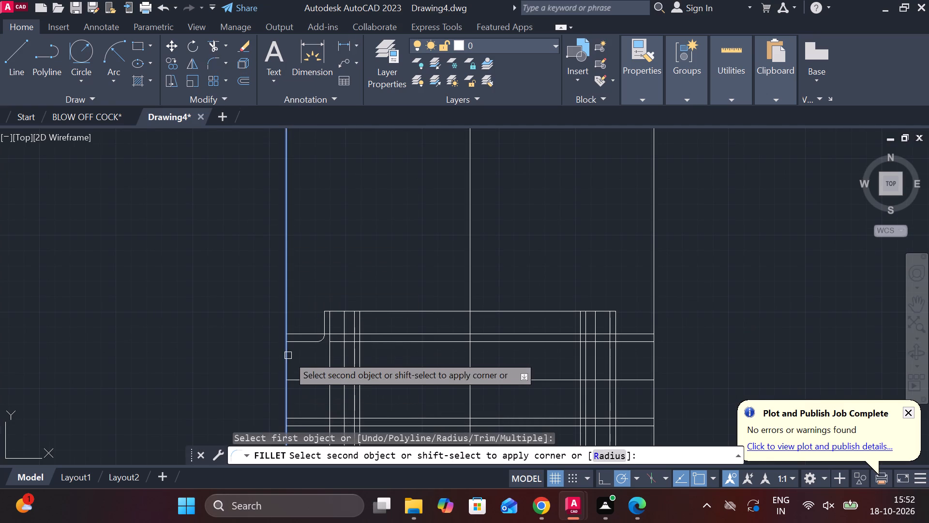
{"action": "left_click", "coordinate": [307, 345]}
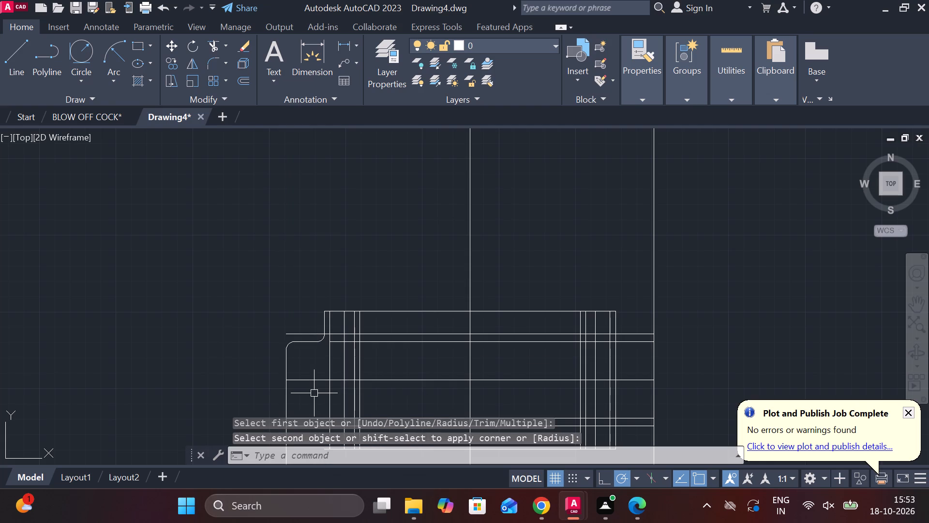
Fillet the far-left vertical with the lower 25-unit horizontal line at radius 5 to round the lower outer corner.
{"action": "scroll", "coordinate": [293, 389], "scroll_direction": "down", "scroll_amount": 1}
{"action": "scroll", "coordinate": [349, 363], "scroll_direction": "up", "scroll_amount": 2}
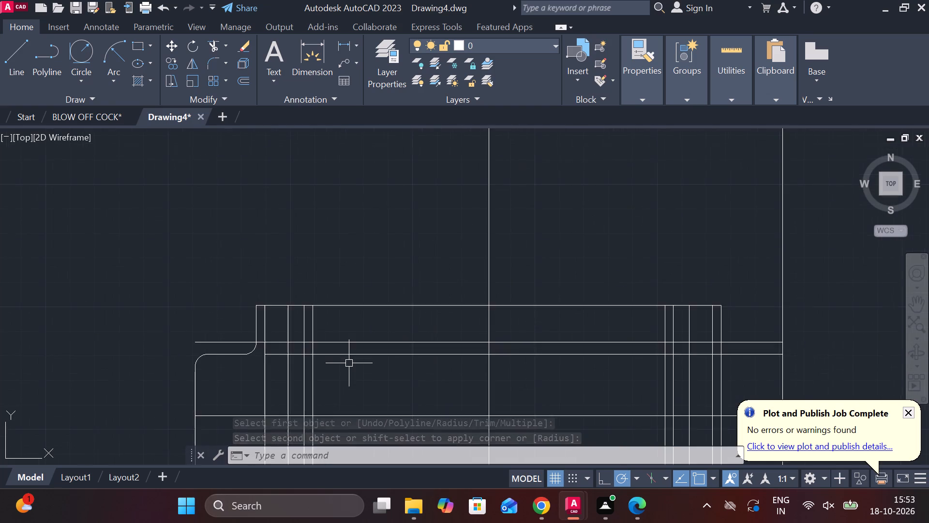
{"action": "scroll", "coordinate": [349, 363], "scroll_direction": "down", "scroll_amount": 2}
{"action": "scroll", "coordinate": [421, 277], "scroll_direction": "down", "scroll_amount": 2}
{"action": "scroll", "coordinate": [412, 311], "scroll_direction": "up", "scroll_amount": 3}
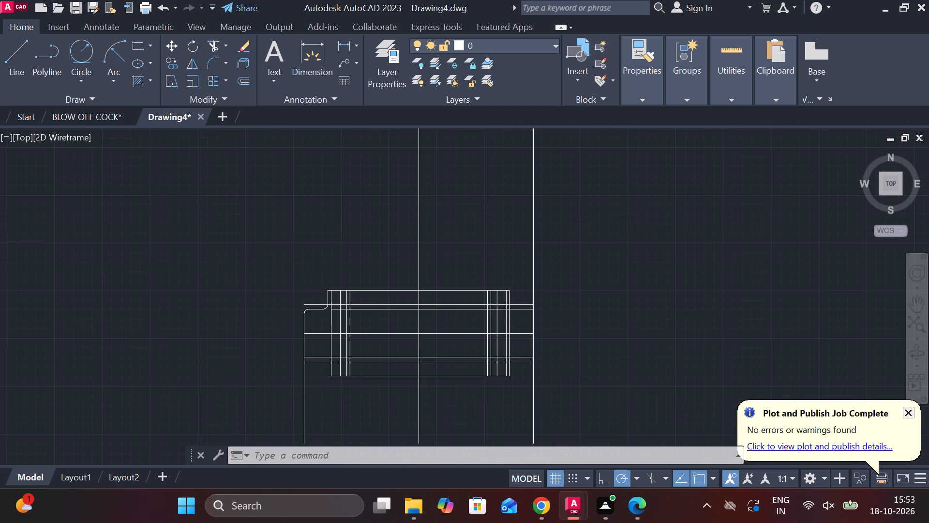
{"action": "scroll", "coordinate": [412, 311], "scroll_direction": "up", "scroll_amount": 1}
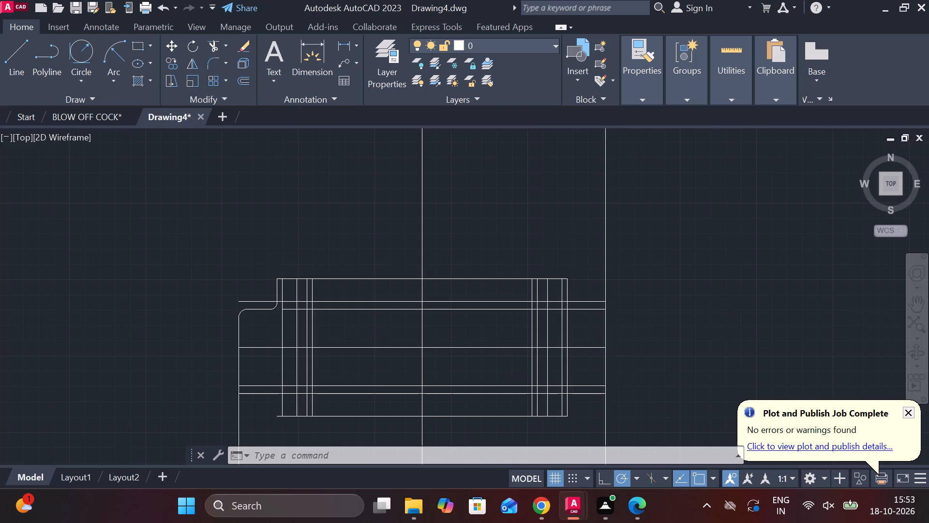
{"action": "scroll", "coordinate": [363, 306], "scroll_direction": "down", "scroll_amount": 1}
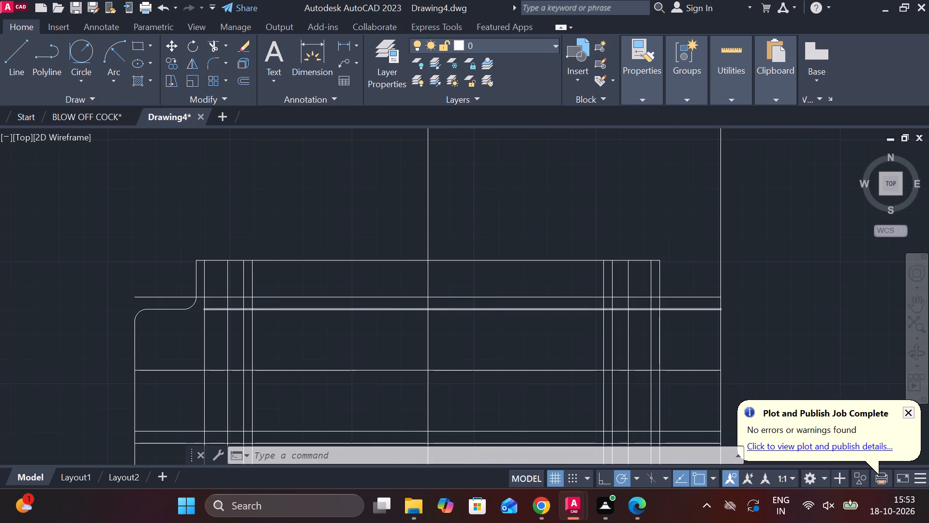
{"action": "scroll", "coordinate": [229, 374], "scroll_direction": "down", "scroll_amount": 1}
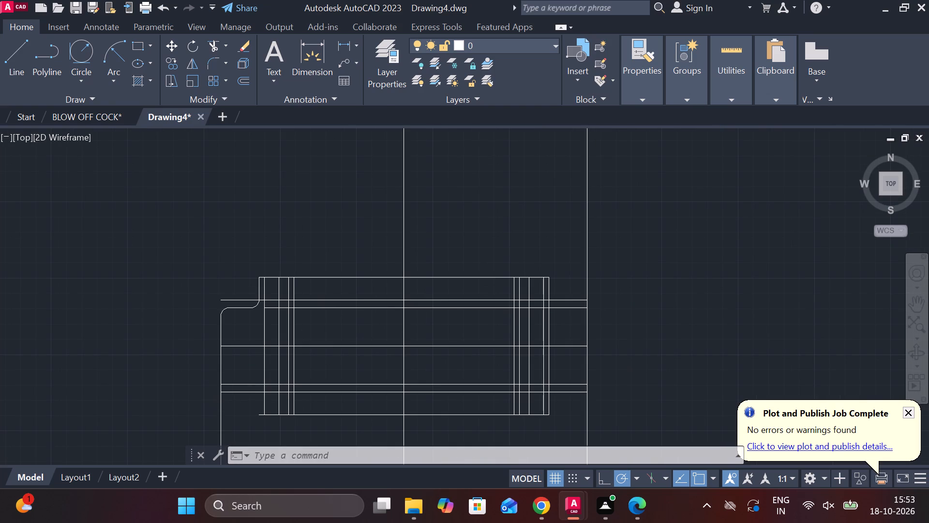
{"action": "scroll", "coordinate": [229, 383], "scroll_direction": "down", "scroll_amount": 1}
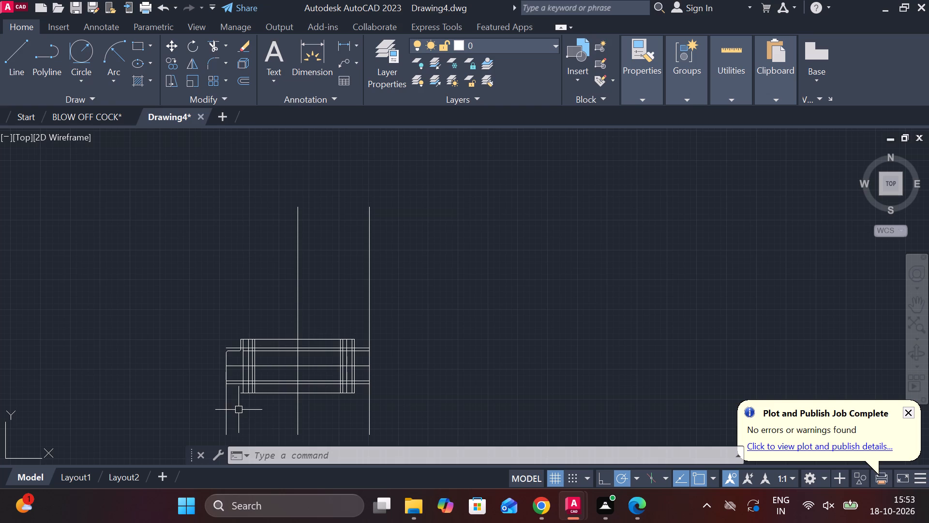
{"action": "scroll", "coordinate": [248, 409], "scroll_direction": "up", "scroll_amount": 3}
{"action": "scroll", "coordinate": [248, 409], "scroll_direction": "down", "scroll_amount": 1}
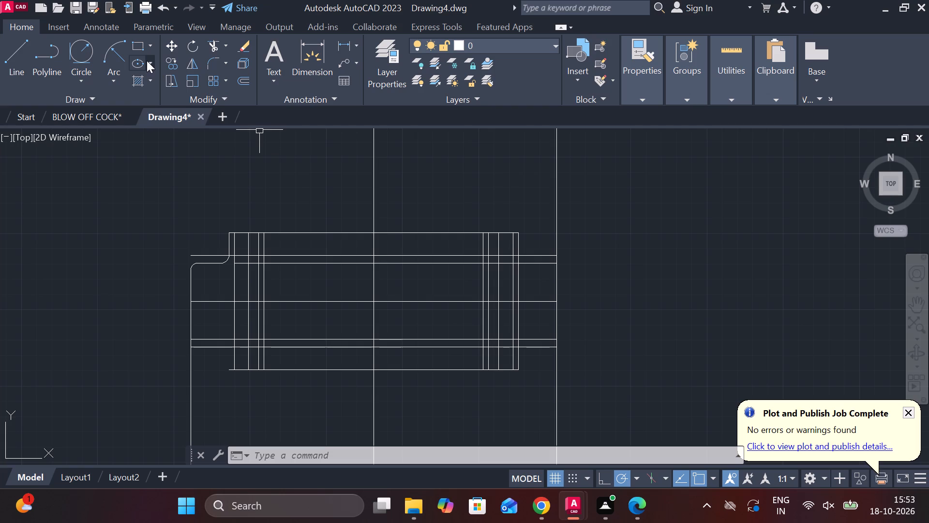
{"action": "left_click", "coordinate": [212, 46]}
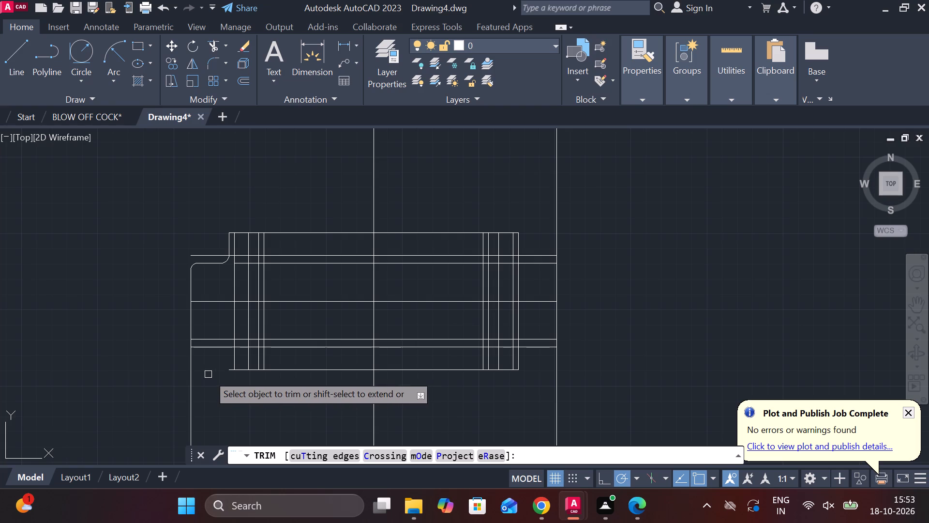
{"action": "left_click", "coordinate": [210, 61]}
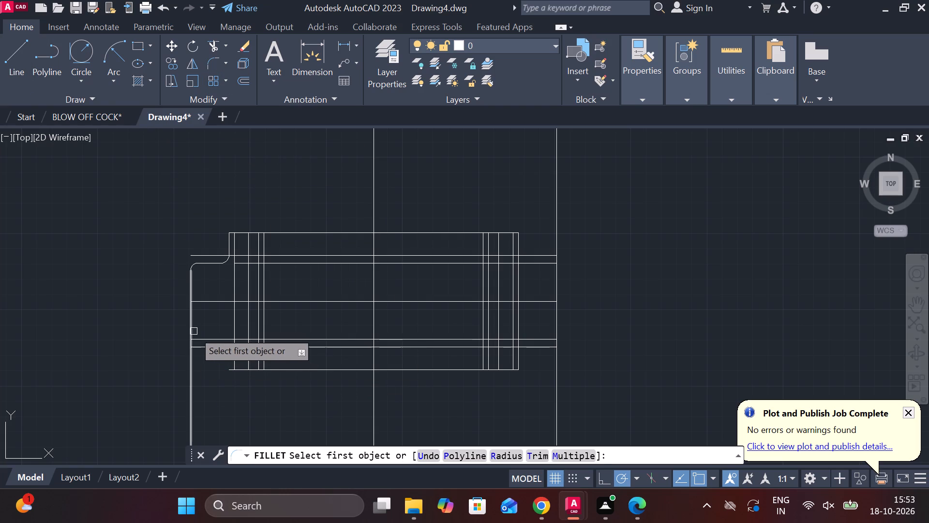
{"action": "left_click", "coordinate": [190, 326]}
{"action": "left_click", "coordinate": [207, 339]}
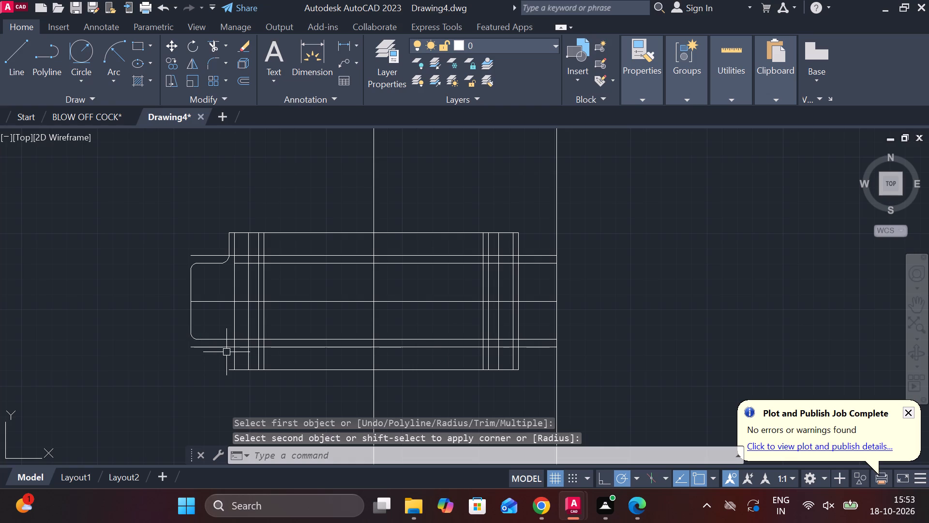
Trim the lower 25-unit horizontal line between the two leftmost body verticals that still reach the bottom edge.
{"action": "scroll", "coordinate": [236, 350], "scroll_direction": "up", "scroll_amount": 2}
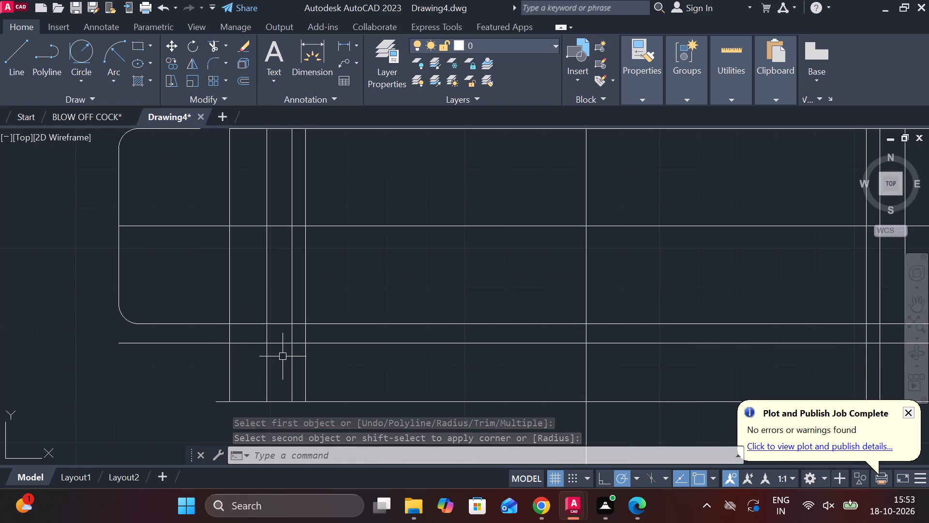
{"action": "scroll", "coordinate": [285, 328], "scroll_direction": "down", "scroll_amount": 1}
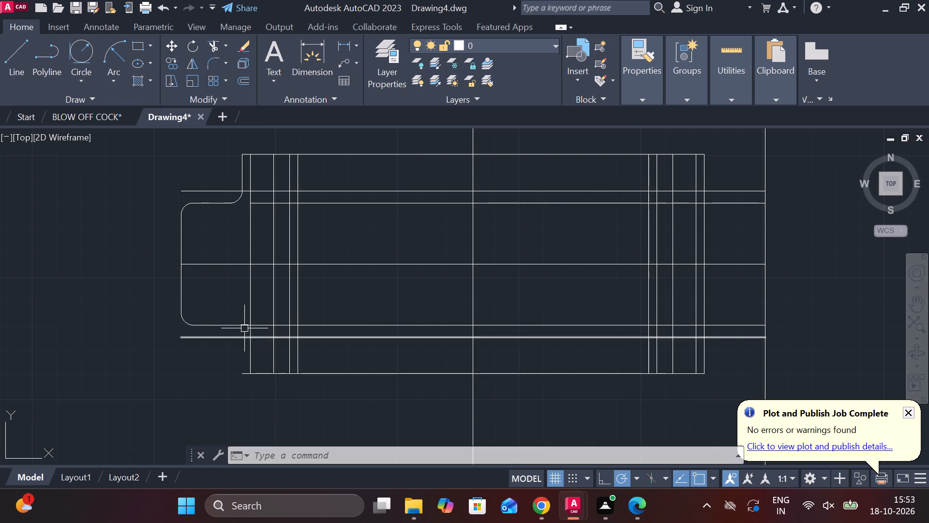
{"action": "scroll", "coordinate": [243, 326], "scroll_direction": "up", "scroll_amount": 1}
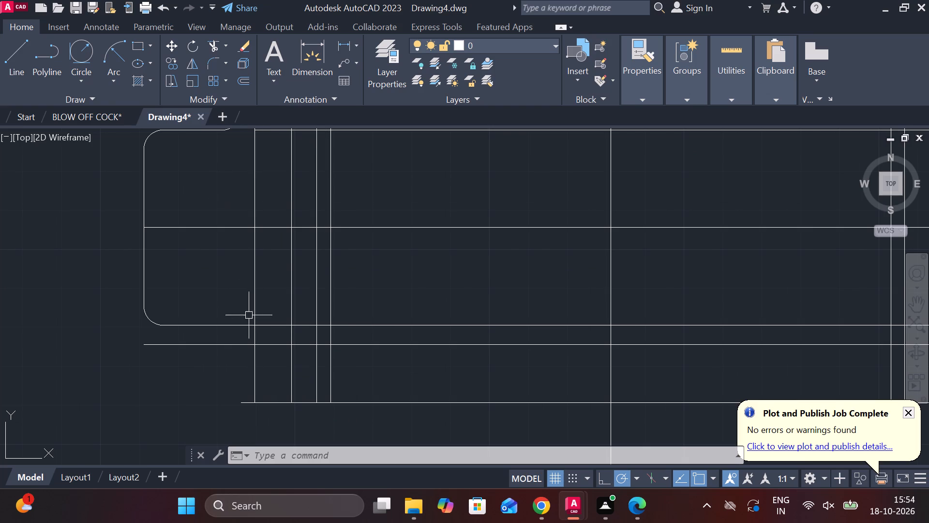
{"action": "left_click", "coordinate": [209, 60]}
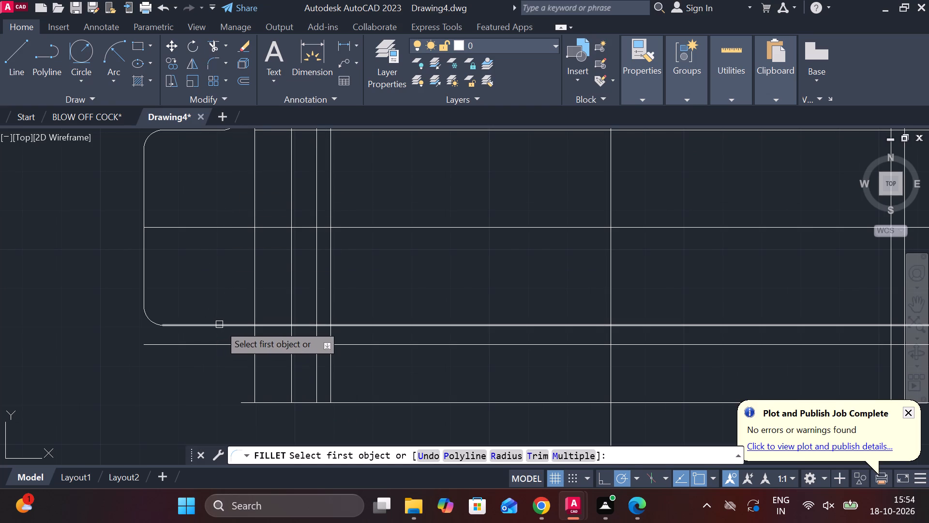
{"action": "left_click", "coordinate": [224, 324]}
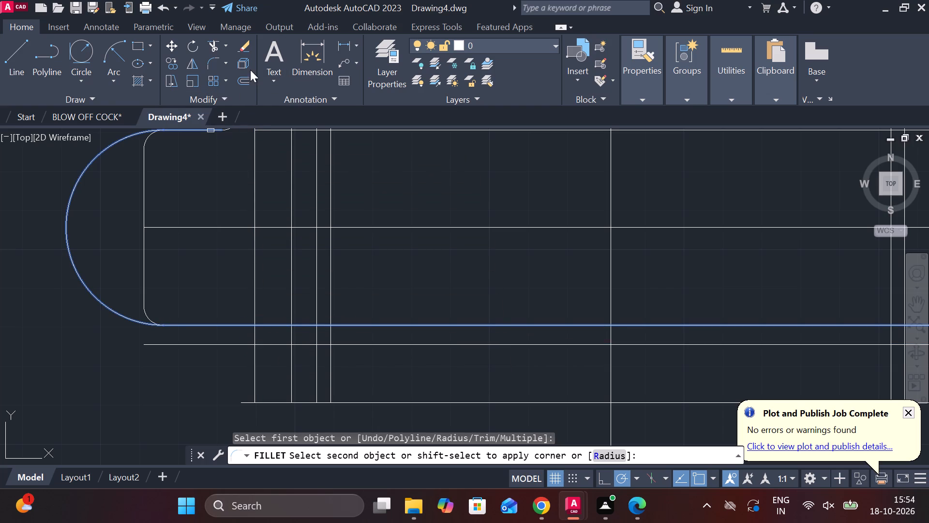
{"action": "left_click", "coordinate": [213, 45]}
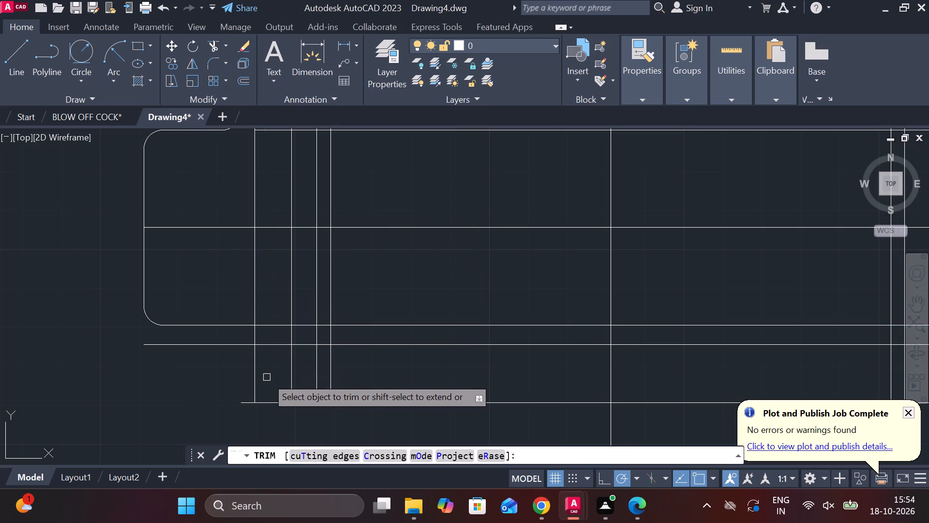
{"action": "left_click", "coordinate": [270, 326]}
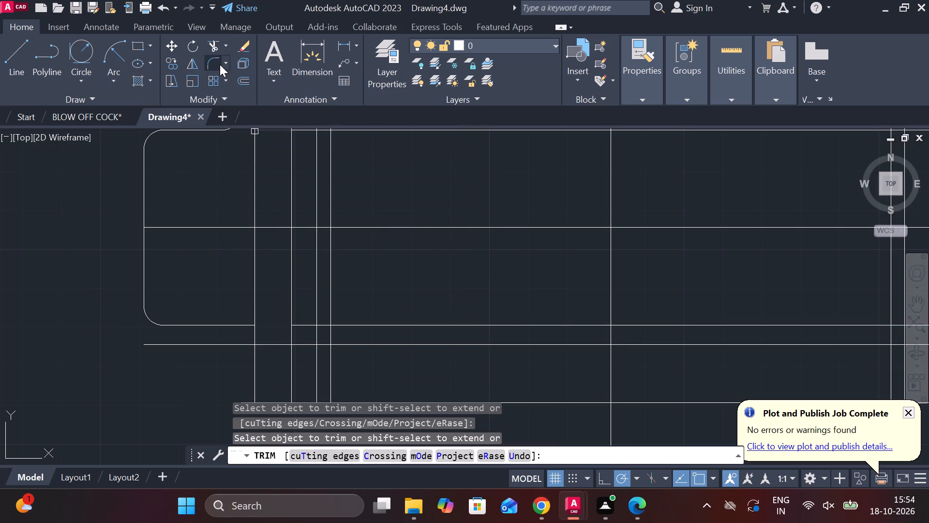
Fillet the remaining left stub of the lower 25-unit line with the adjacent body vertical at radius 5, keeping the vertical's lower part.
{"action": "left_click", "coordinate": [214, 64]}
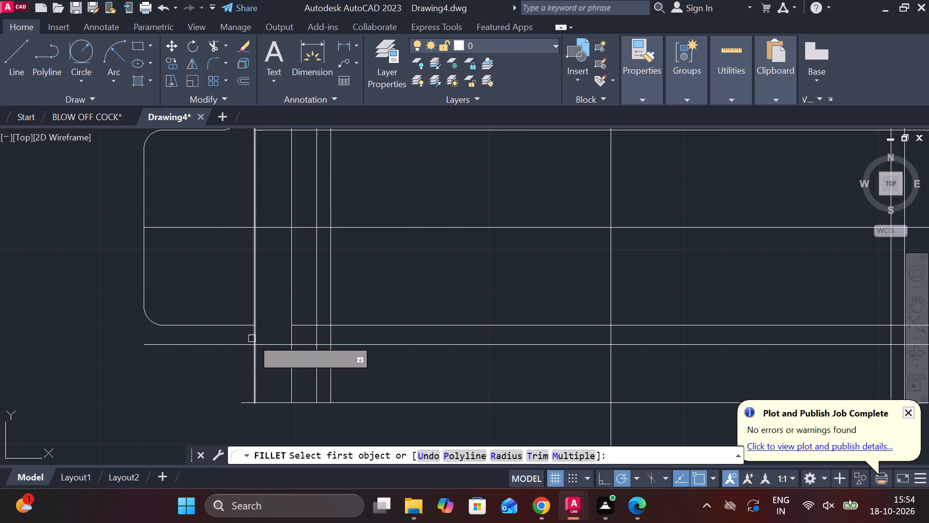
{"action": "left_click", "coordinate": [213, 62]}
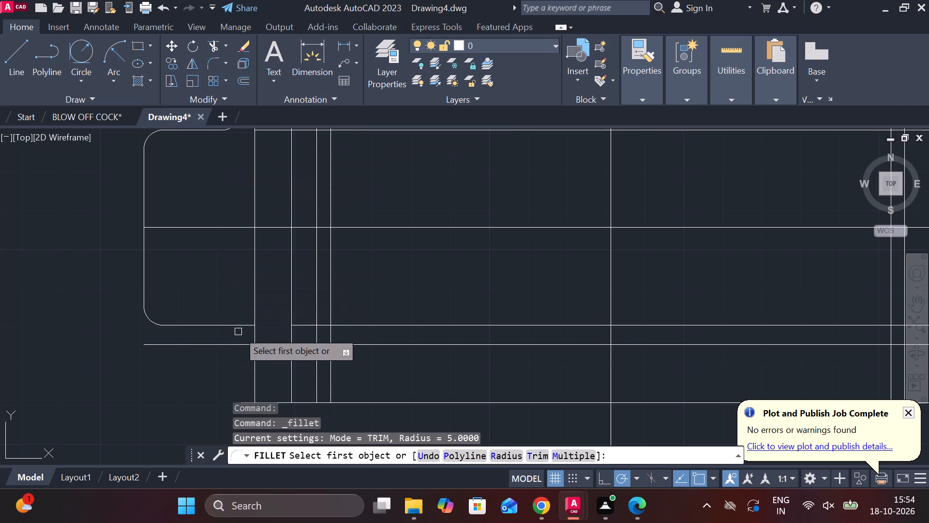
{"action": "left_click", "coordinate": [237, 323]}
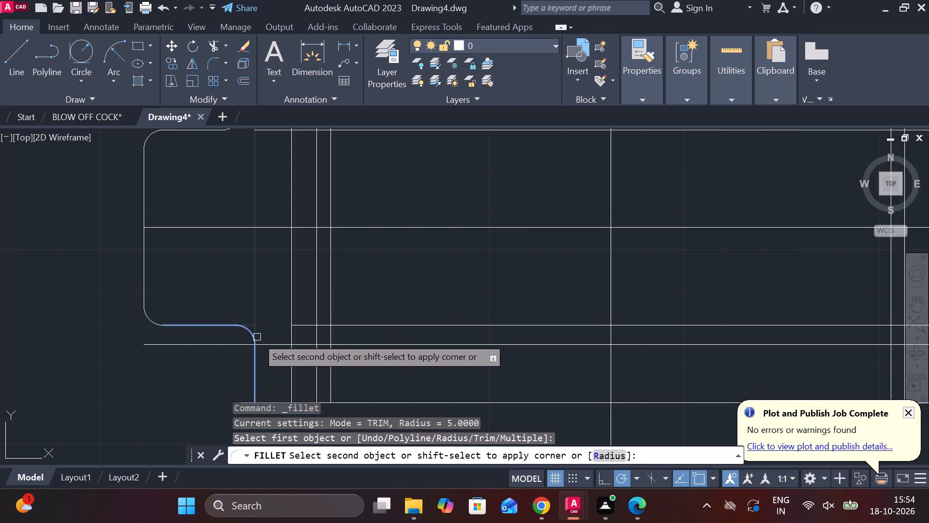
{"action": "left_click", "coordinate": [254, 337]}
{"action": "scroll", "coordinate": [296, 280], "scroll_direction": "down", "scroll_amount": 2}
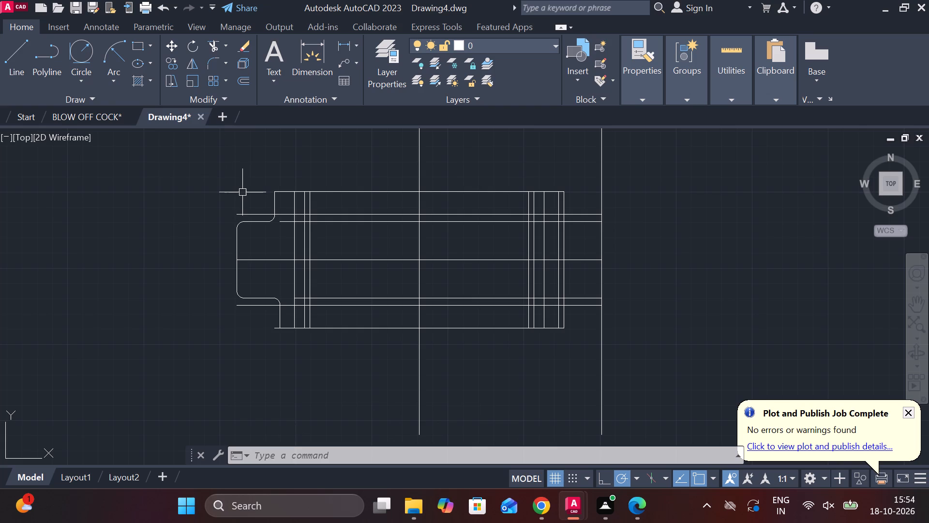
Copy the far-left vertical line 12 units to the right, along the horizontal centreline.
{"action": "key", "text": "Escape"}
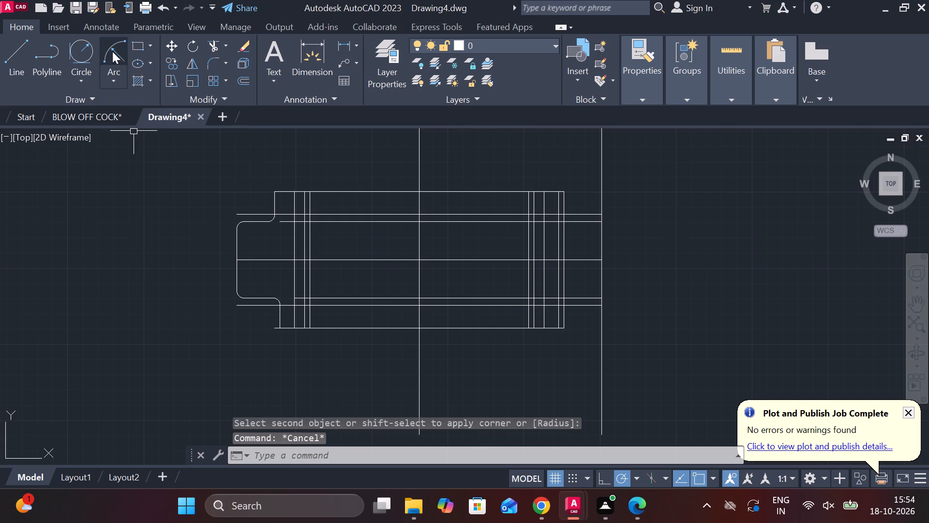
{"action": "left_click", "coordinate": [237, 261]}
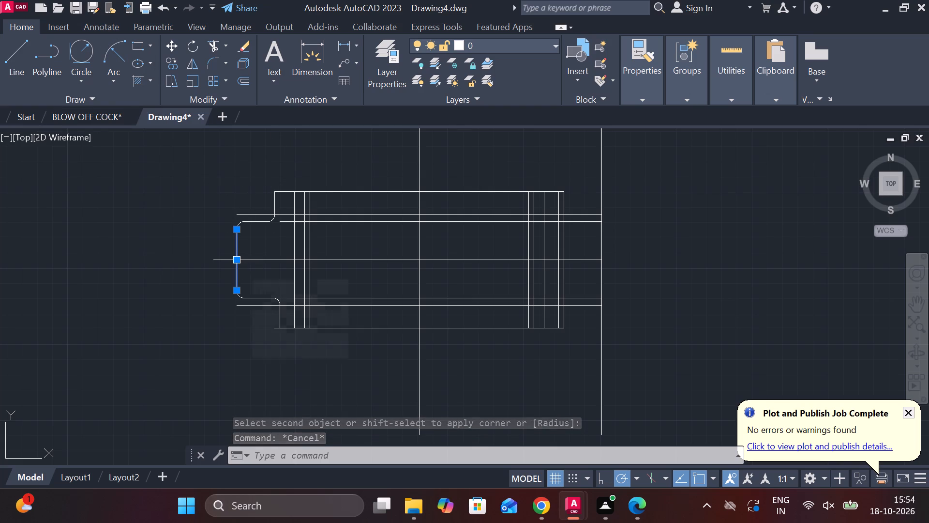
{"action": "left_click", "coordinate": [173, 65]}
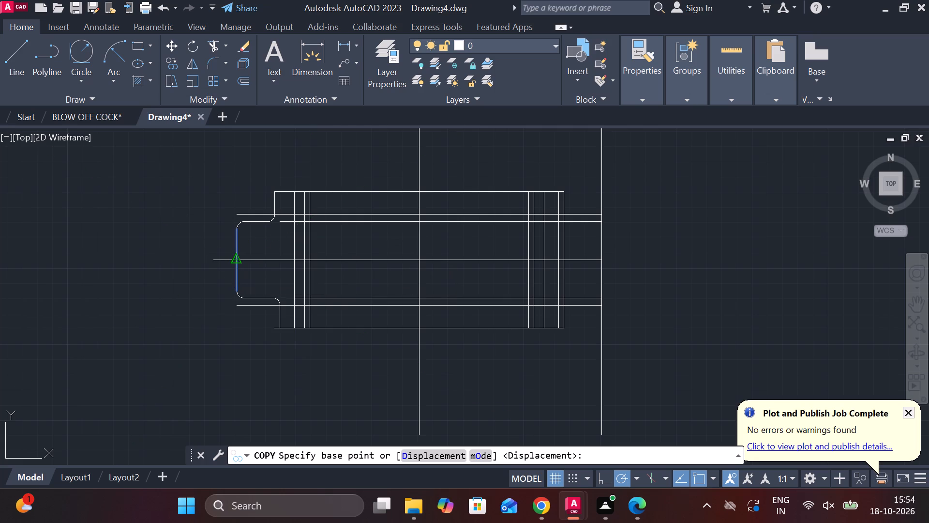
{"action": "left_click", "coordinate": [235, 261]}
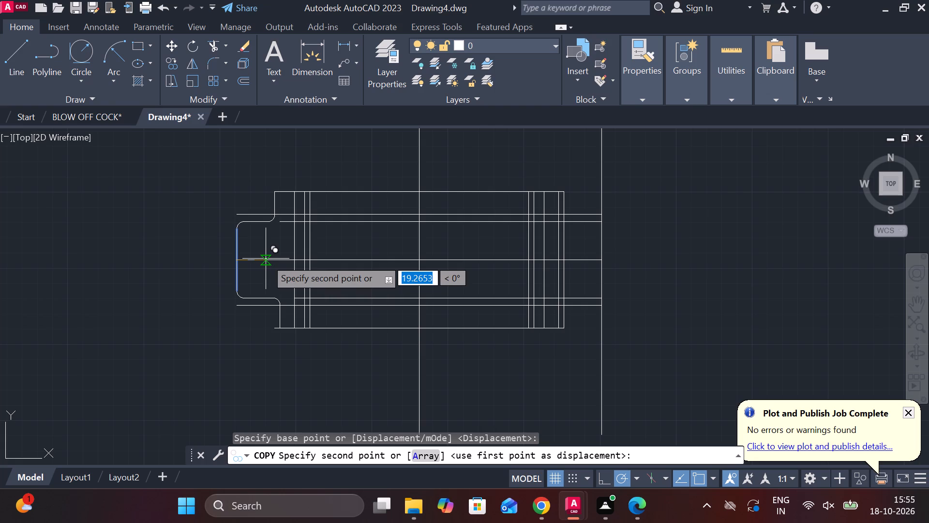
{"action": "scroll", "coordinate": [266, 259], "scroll_direction": "up", "scroll_amount": 3}
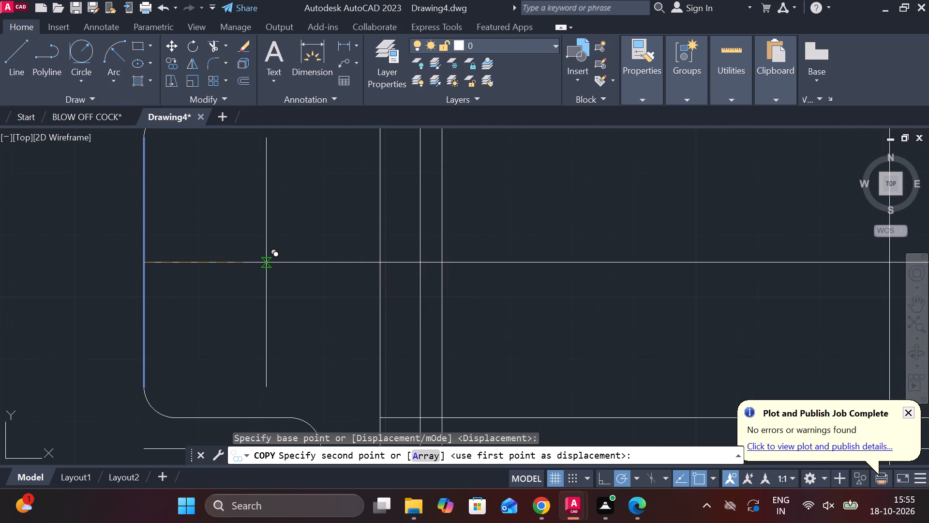
{"action": "type", "text": "12"}
{"action": "key", "text": "Return"}
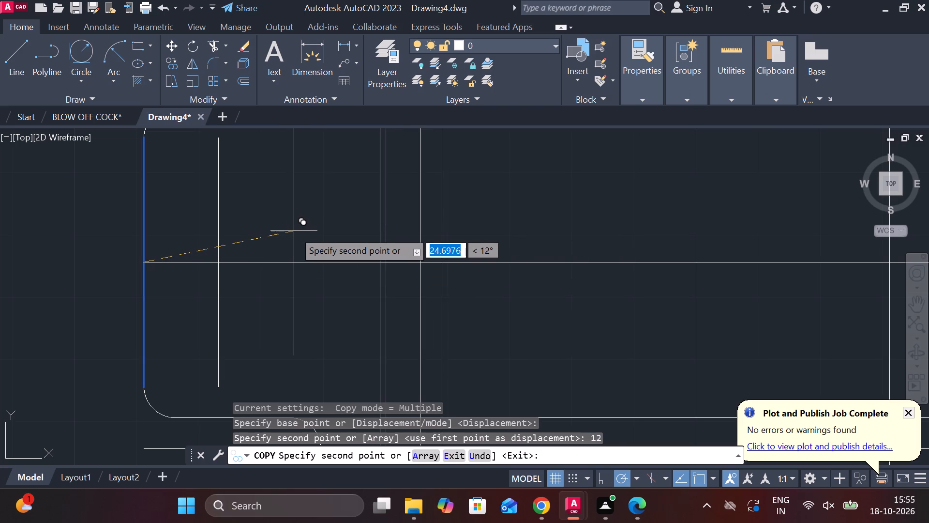
{"action": "key", "text": "Escape"}
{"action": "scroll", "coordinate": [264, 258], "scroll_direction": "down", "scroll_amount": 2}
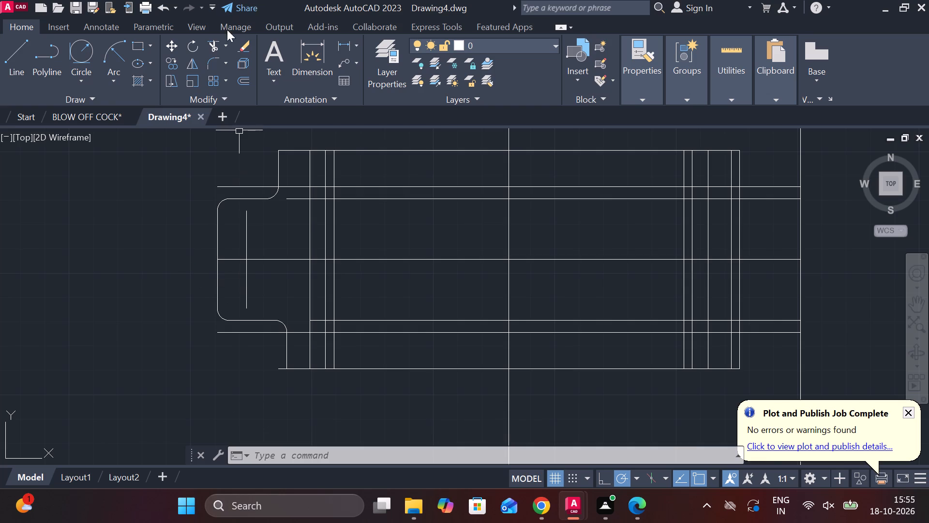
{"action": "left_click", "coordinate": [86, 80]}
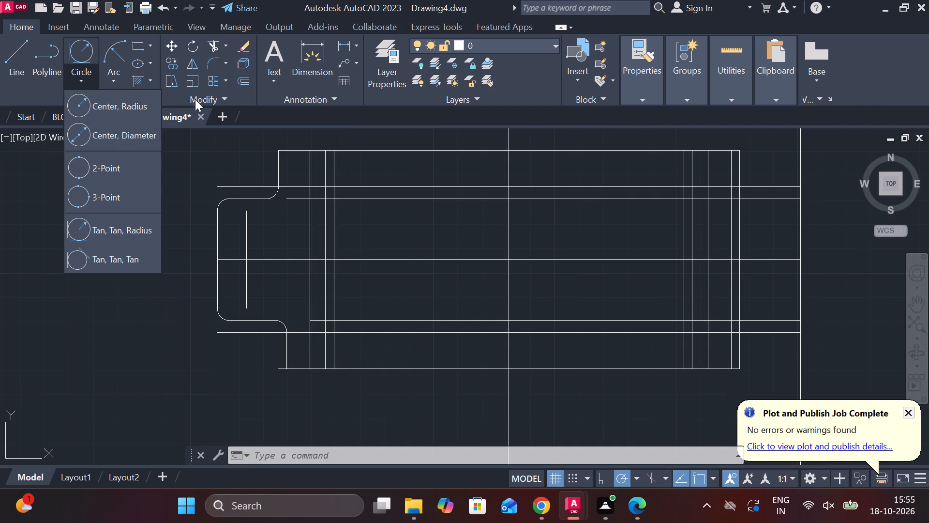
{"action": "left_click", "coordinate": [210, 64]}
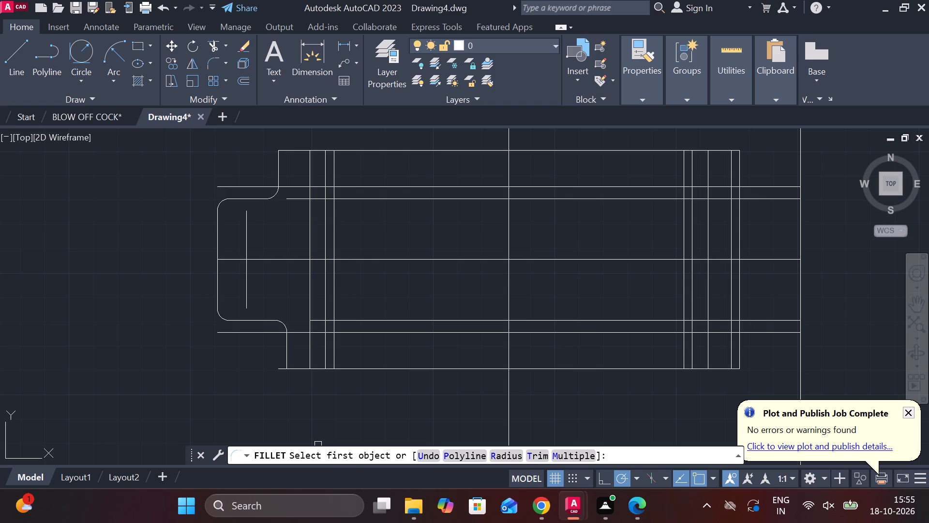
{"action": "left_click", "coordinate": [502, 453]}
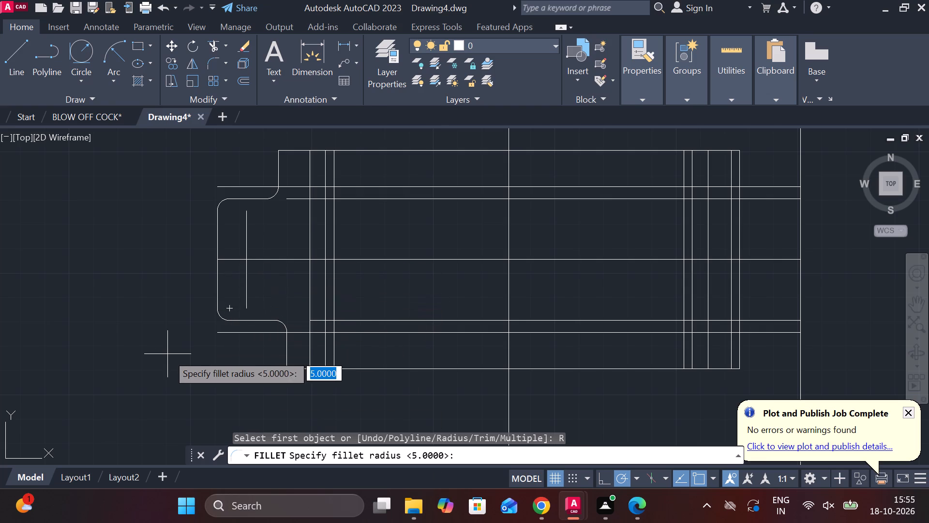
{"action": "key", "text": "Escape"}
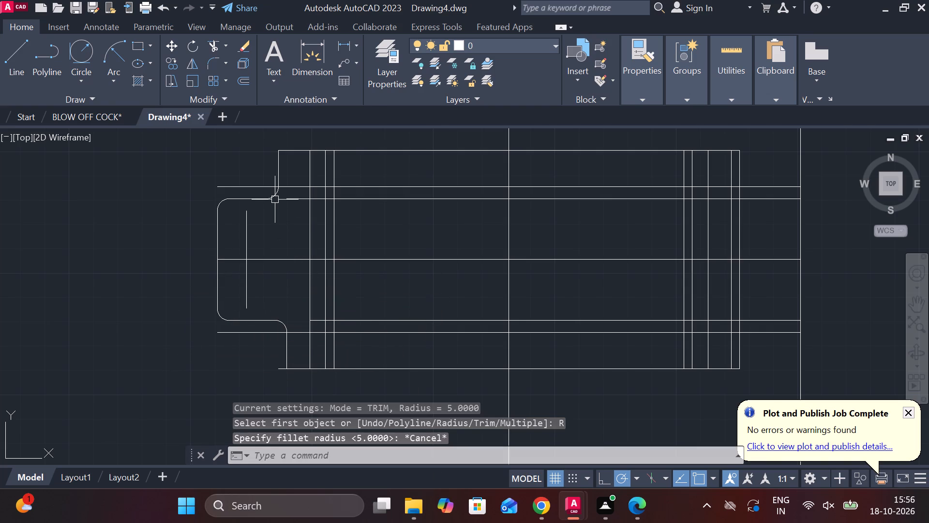
Trim the horizontal centreline between the first two full-height body verticals right of the rounded left end.
{"action": "left_click", "coordinate": [214, 47]}
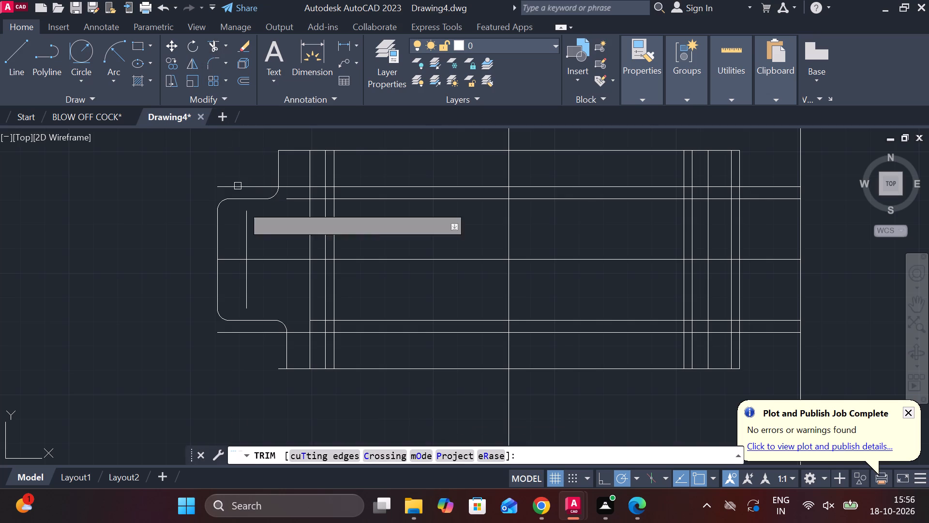
{"action": "left_click", "coordinate": [315, 258]}
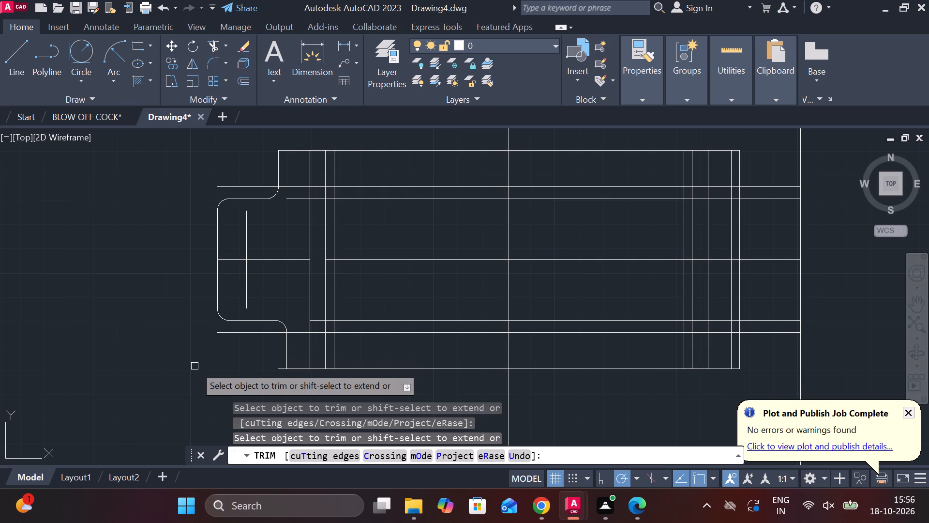
{"action": "key", "text": "Escape"}
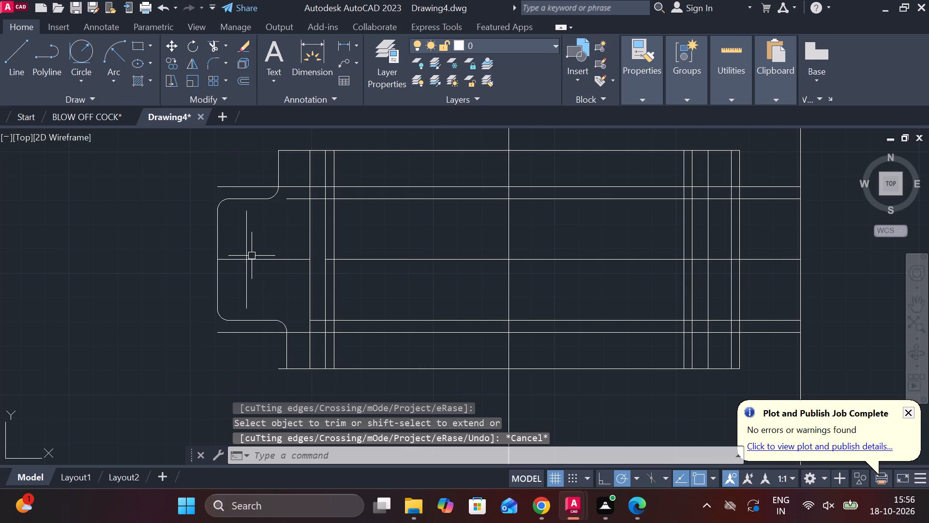
Copy the separated left piece of the horizontal centreline 7 units below and 7 units above itself.
{"action": "left_click", "coordinate": [275, 260]}
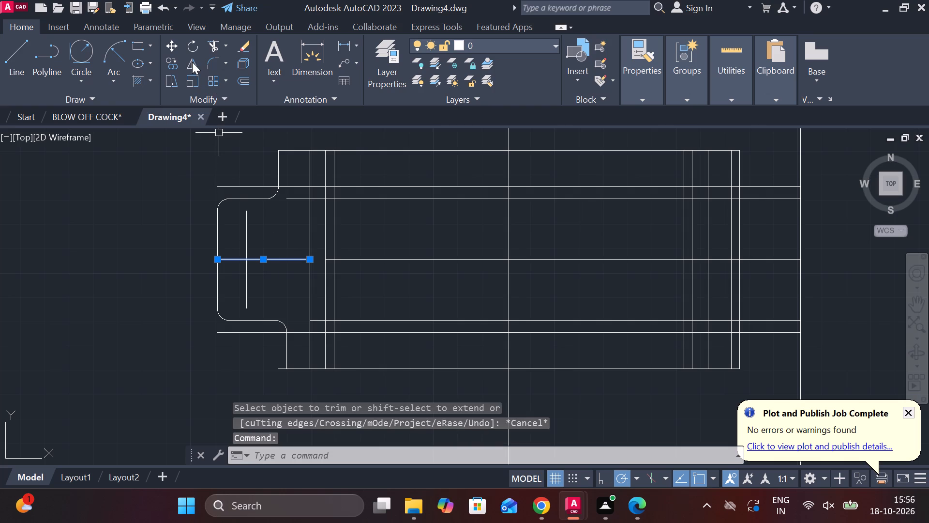
{"action": "left_click", "coordinate": [176, 62]}
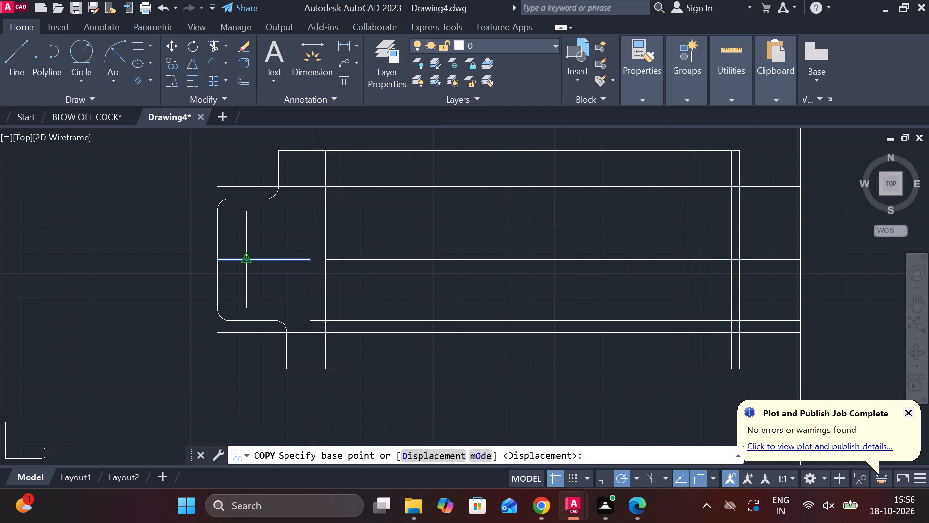
{"action": "left_click", "coordinate": [251, 260]}
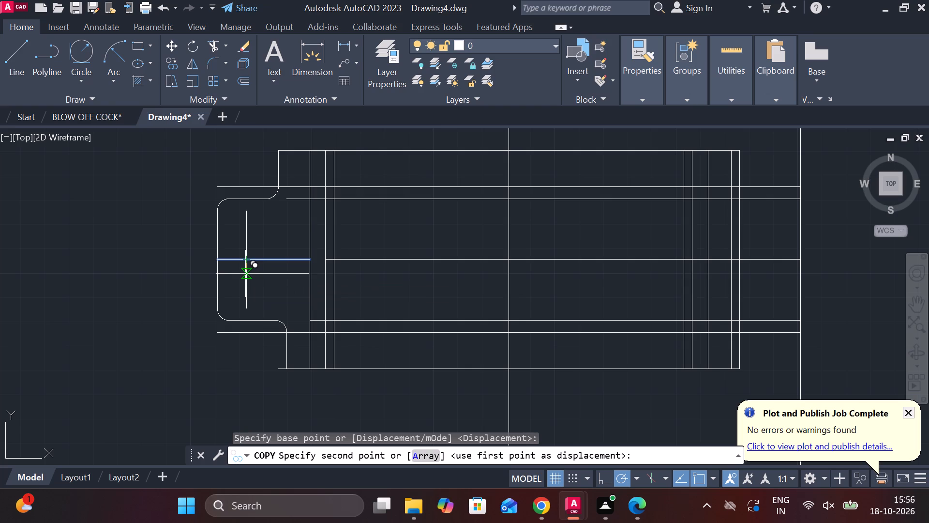
{"action": "key", "text": "7"}
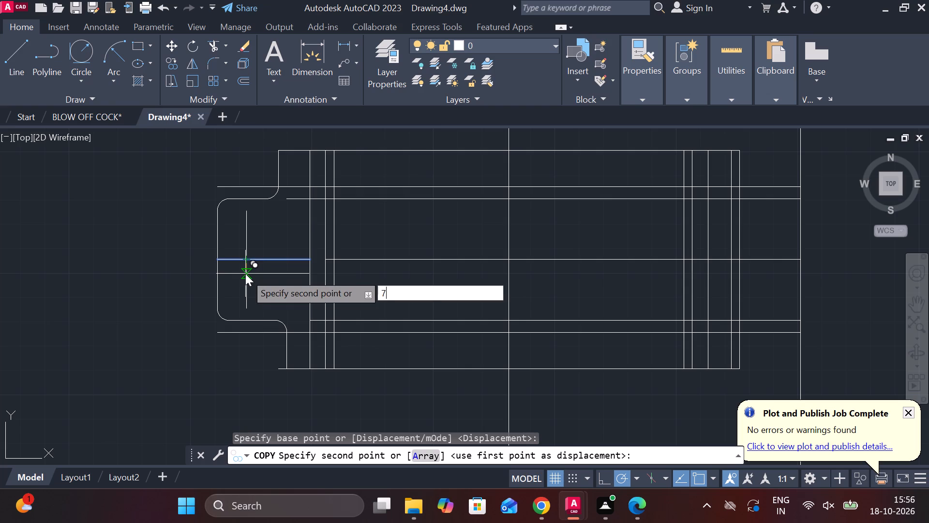
{"action": "key", "text": "Return"}
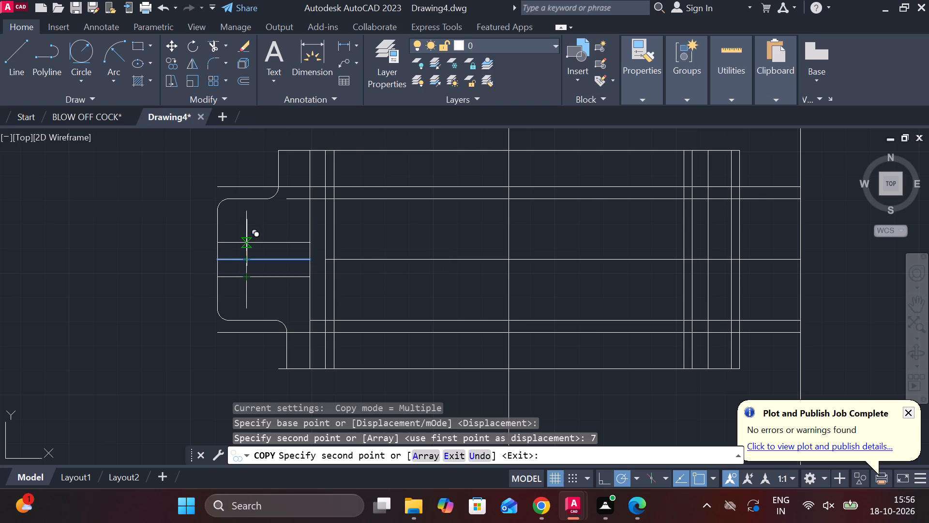
{"action": "key", "text": "4"}
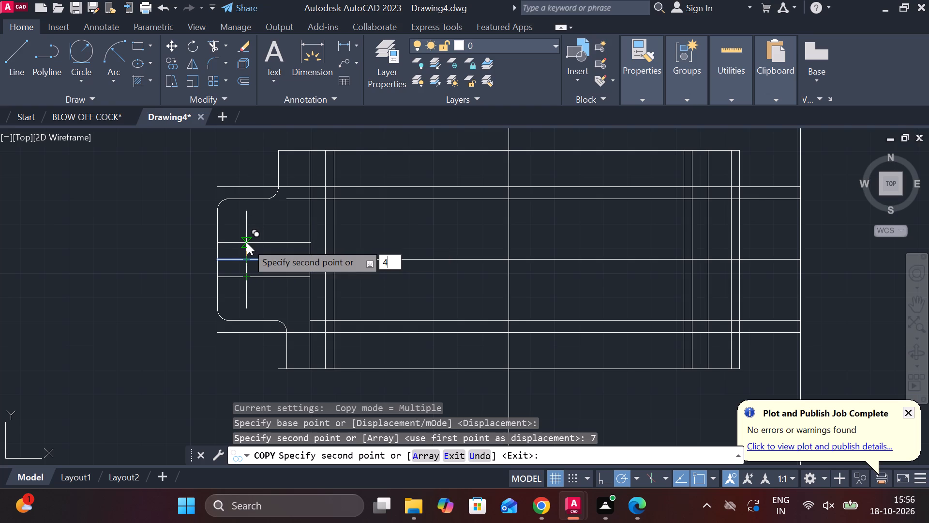
{"action": "key", "text": "BackSpace"}
{"action": "key", "text": "7"}
{"action": "key", "text": "Return"}
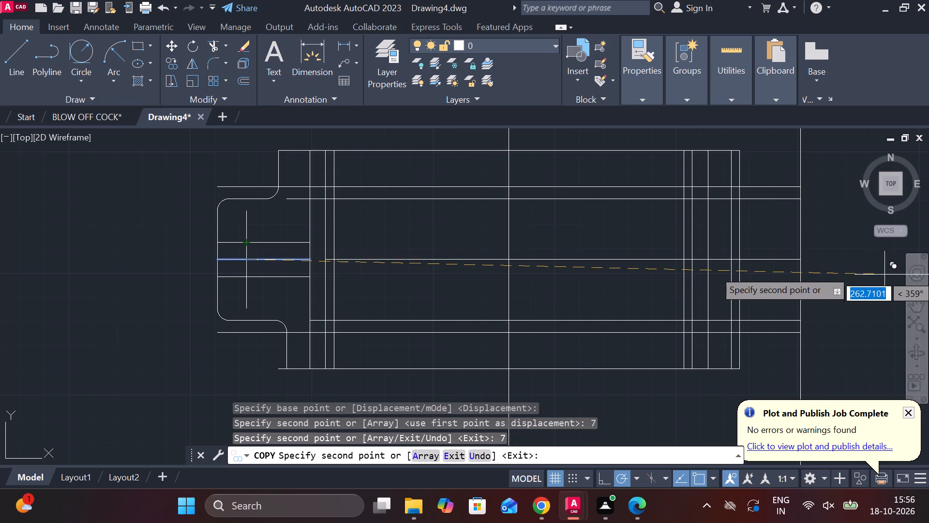
{"action": "key", "text": "Escape"}
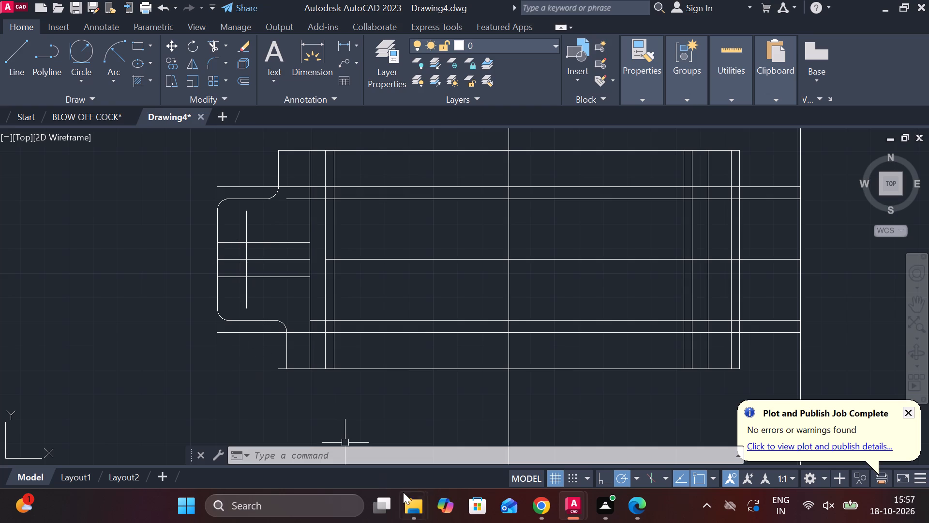
Draw a 14-diameter circle centred where the short 12-unit vertical copy crosses the left centreline piece.
{"action": "left_click", "coordinate": [84, 80]}
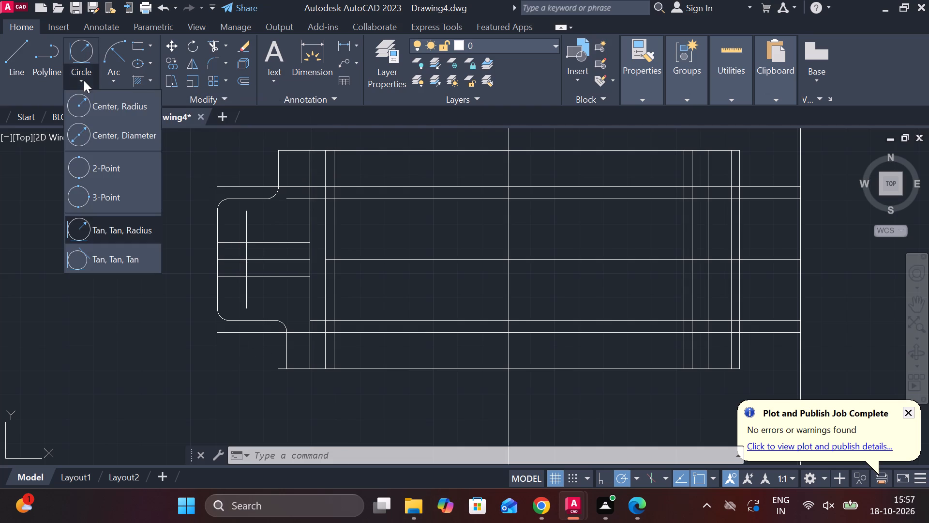
{"action": "left_click", "coordinate": [115, 135]}
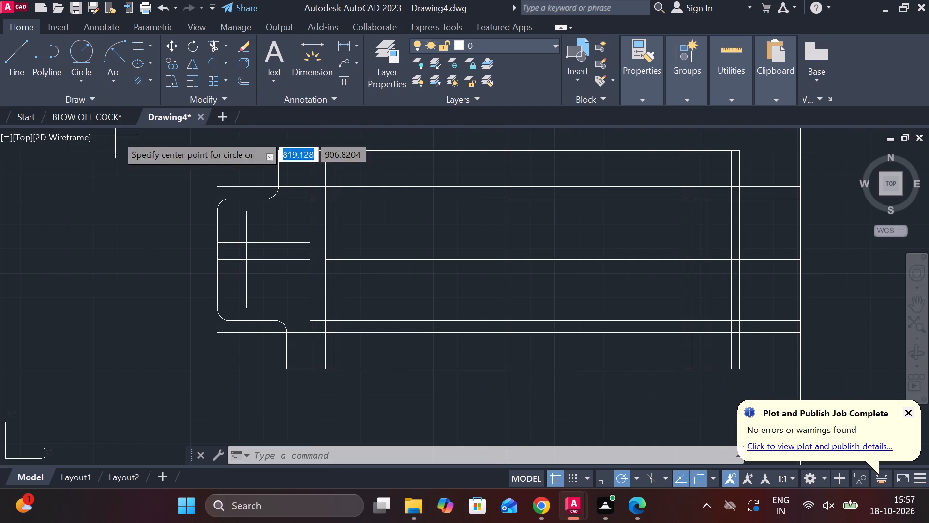
{"action": "scroll", "coordinate": [247, 278], "scroll_direction": "up", "scroll_amount": 1}
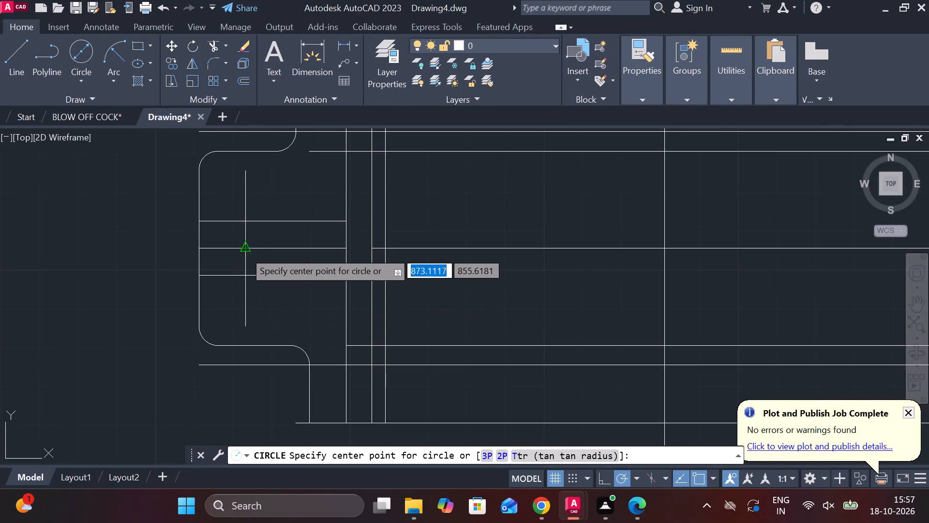
{"action": "left_click", "coordinate": [244, 251]}
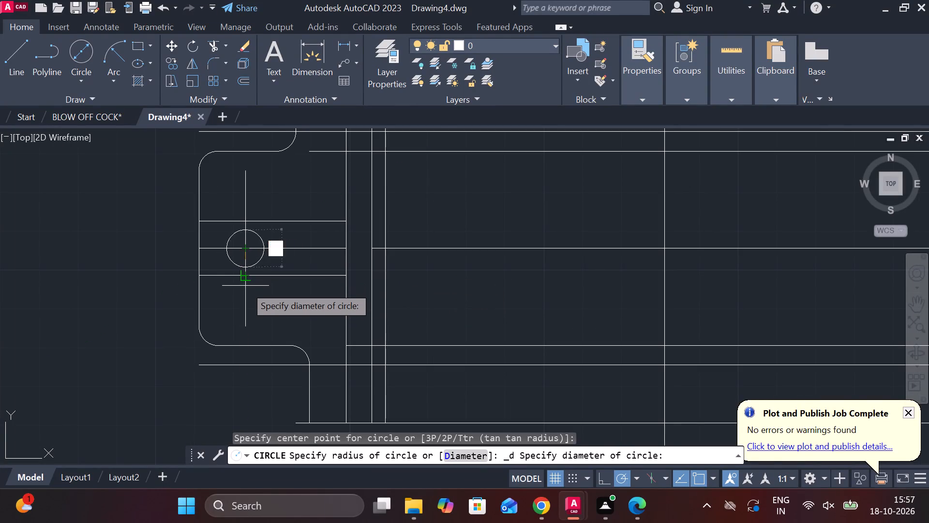
{"action": "key", "text": "1"}
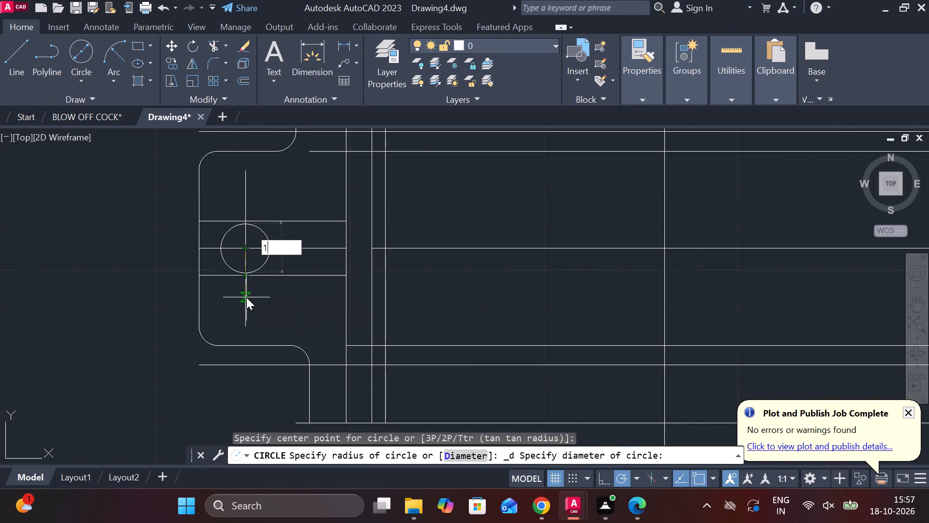
{"action": "key", "text": "4"}
{"action": "key", "text": "Return"}
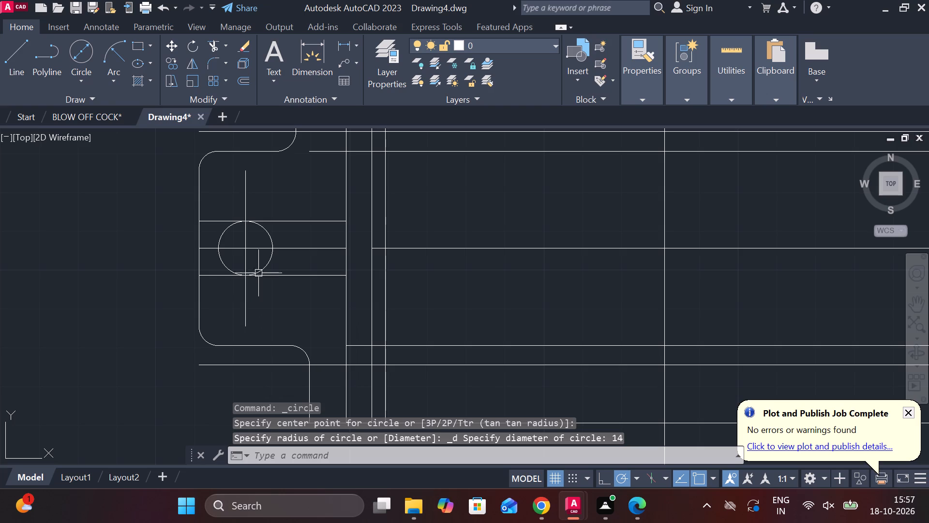
{"action": "key", "text": "Escape"}
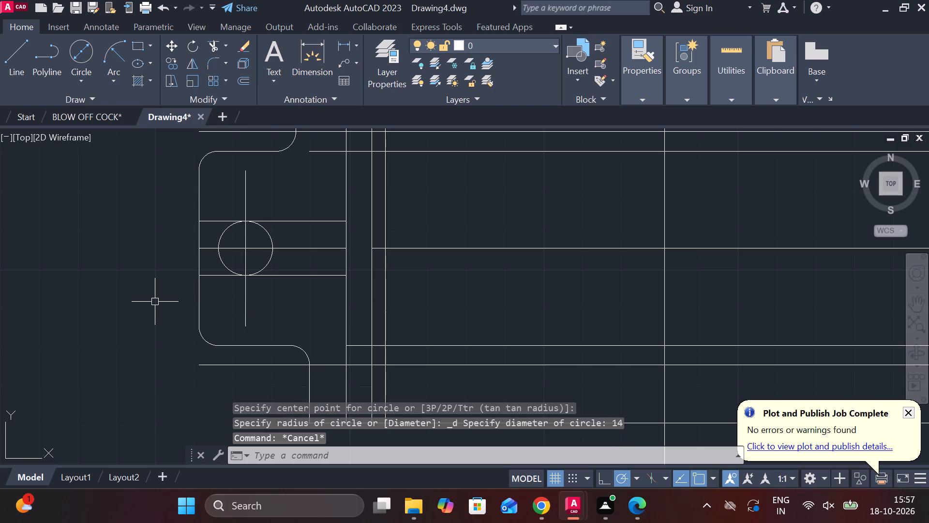
Trim away the left half of the 14-diameter circle at the short 12-unit vertical copy.
{"action": "left_click", "coordinate": [216, 48]}
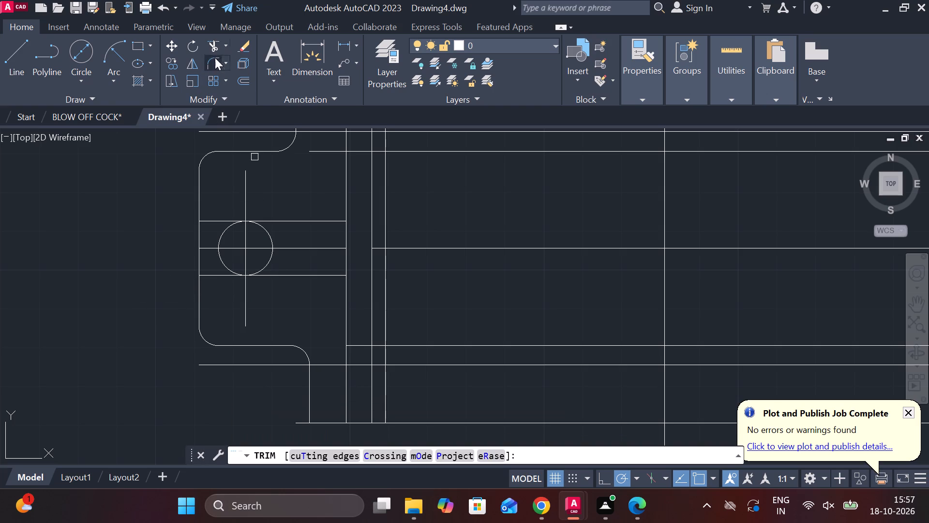
{"action": "left_click", "coordinate": [228, 269]}
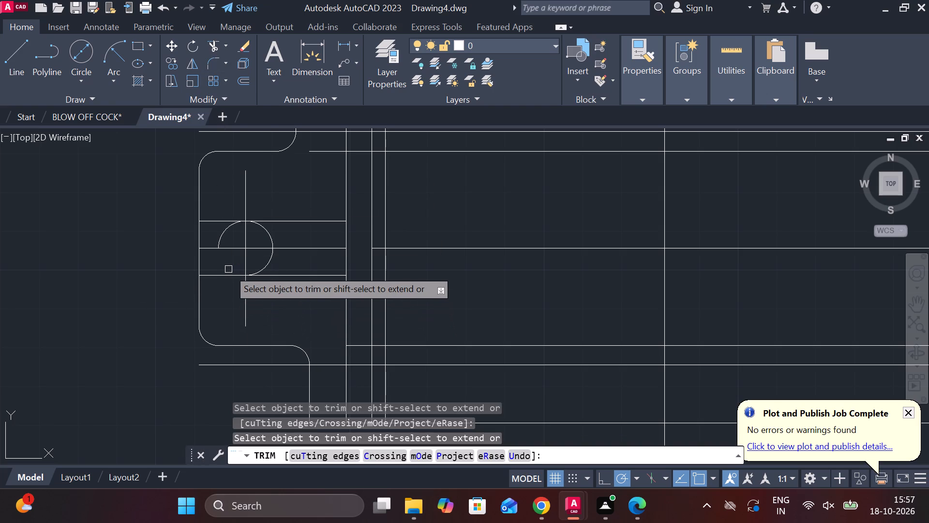
{"action": "left_click", "coordinate": [221, 237]}
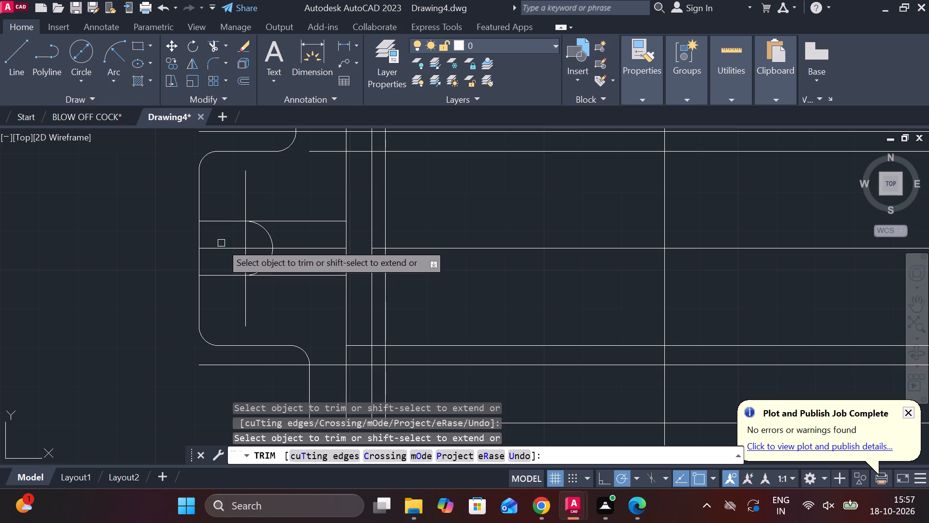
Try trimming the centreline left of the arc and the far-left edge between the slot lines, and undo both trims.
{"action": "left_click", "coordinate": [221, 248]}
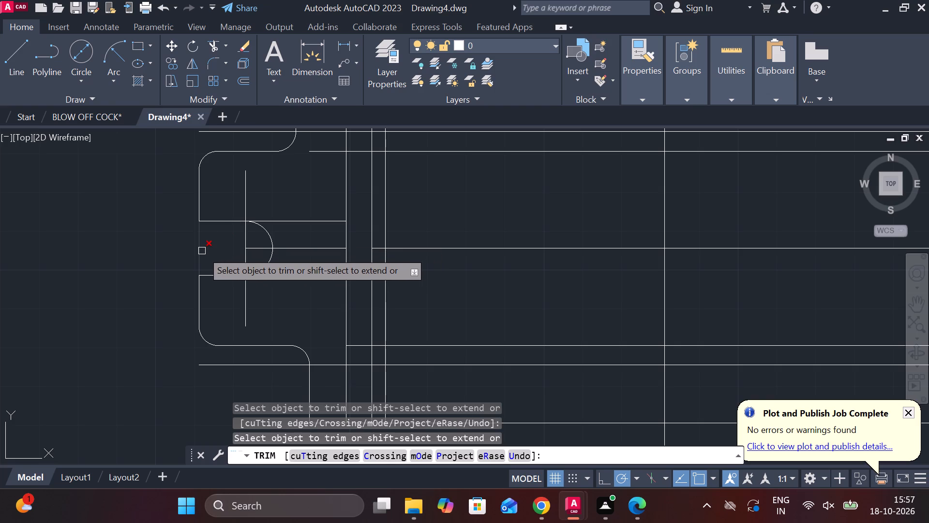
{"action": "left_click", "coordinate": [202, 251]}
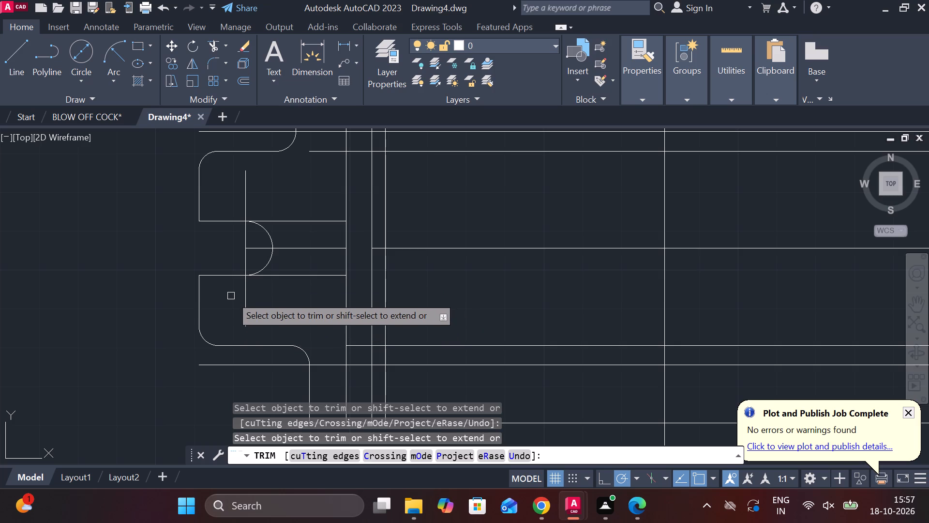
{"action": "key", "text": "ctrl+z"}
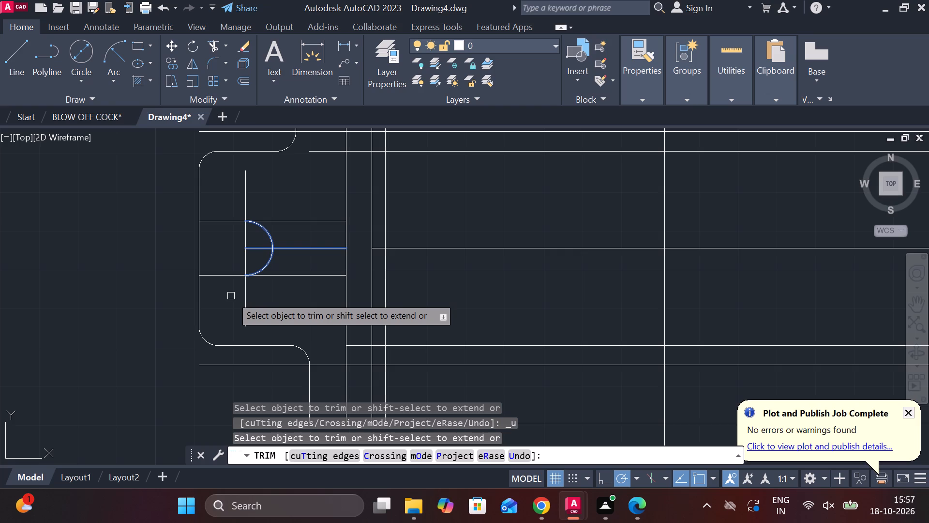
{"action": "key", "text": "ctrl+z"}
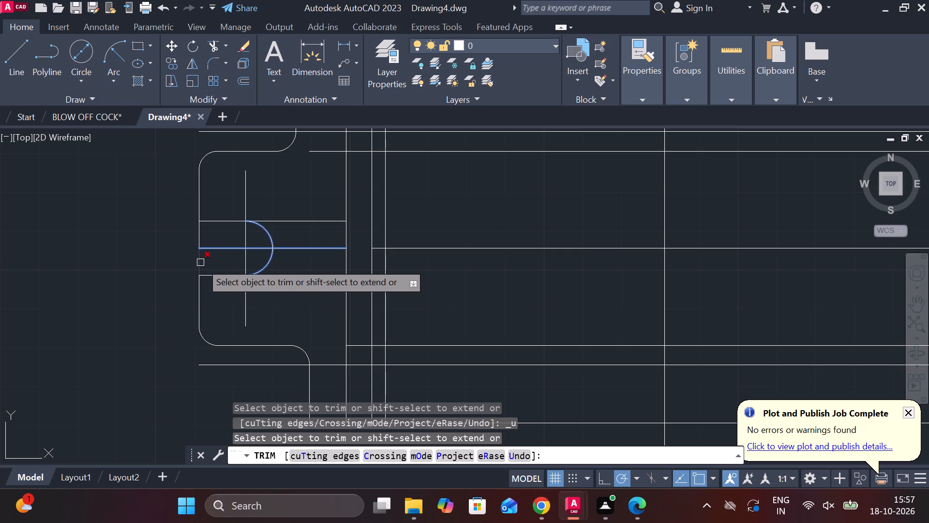
Trim the far-left edge between the two slot lines and both slot lines right of the arc, leaving an open round-ended slot.
{"action": "left_click", "coordinate": [201, 262]}
{"action": "left_click", "coordinate": [199, 237]}
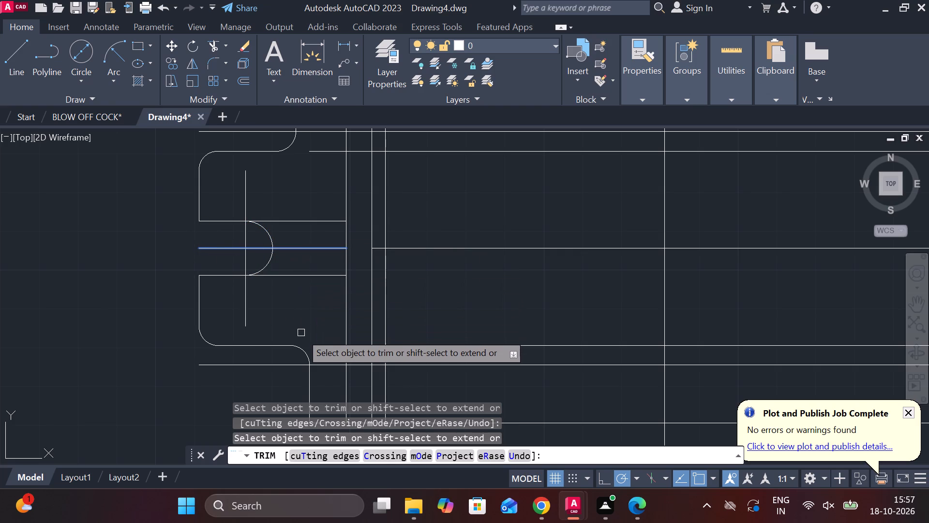
{"action": "left_click", "coordinate": [315, 279]}
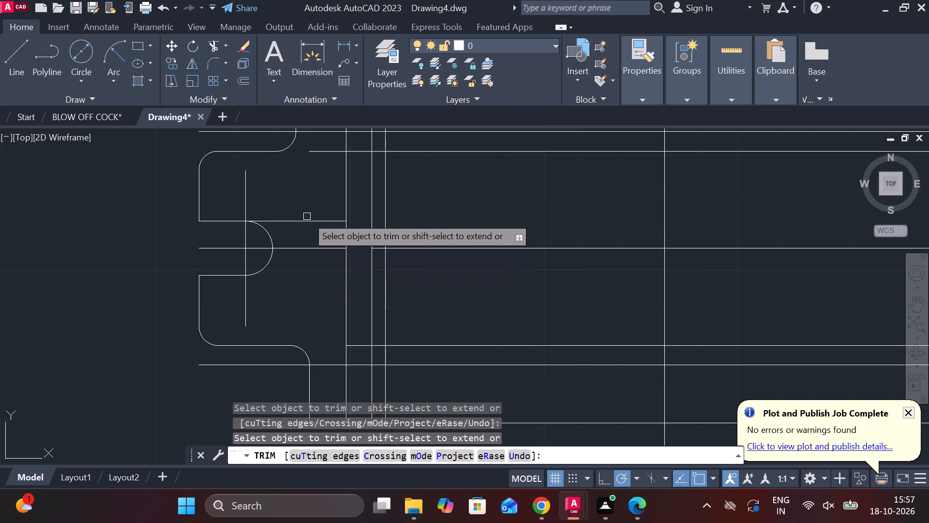
{"action": "left_click", "coordinate": [313, 218]}
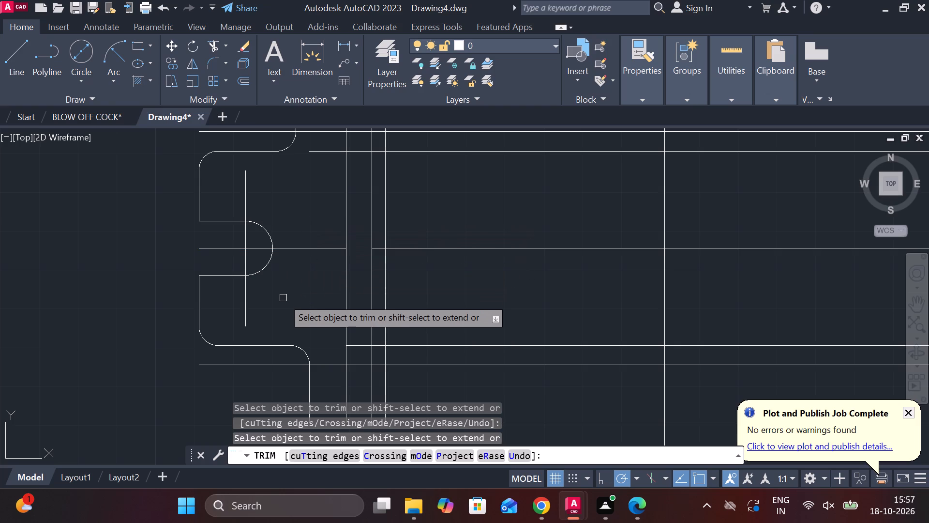
{"action": "key", "text": "Escape"}
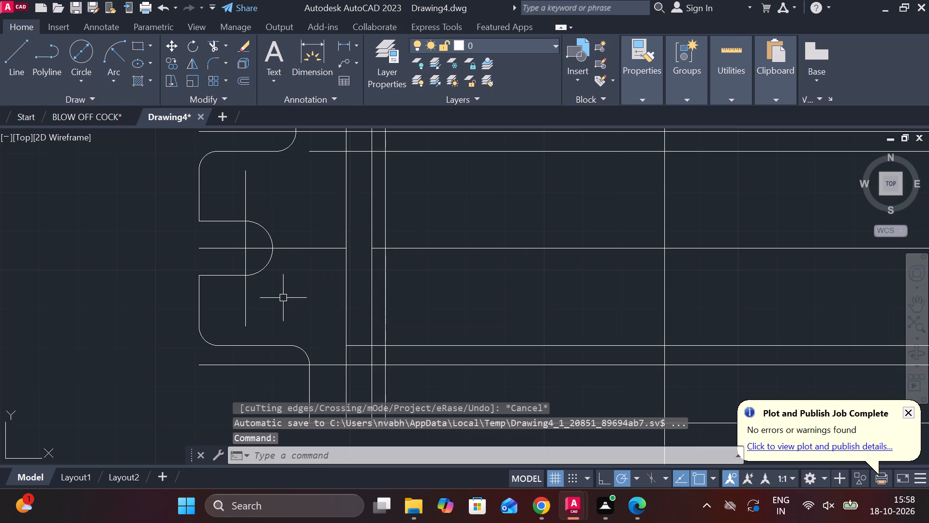
Extend the body's upper-left vertical edge down through the centreline to the bottom horizontal line.
{"action": "scroll", "coordinate": [481, 272], "scroll_direction": "down", "scroll_amount": 1}
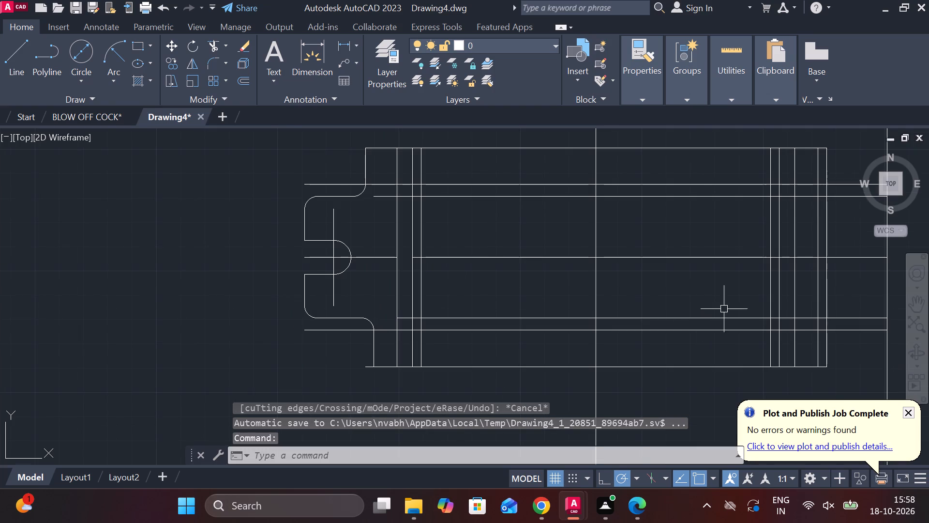
{"action": "scroll", "coordinate": [727, 308], "scroll_direction": "down", "scroll_amount": 1}
{"action": "scroll", "coordinate": [827, 287], "scroll_direction": "up", "scroll_amount": 1}
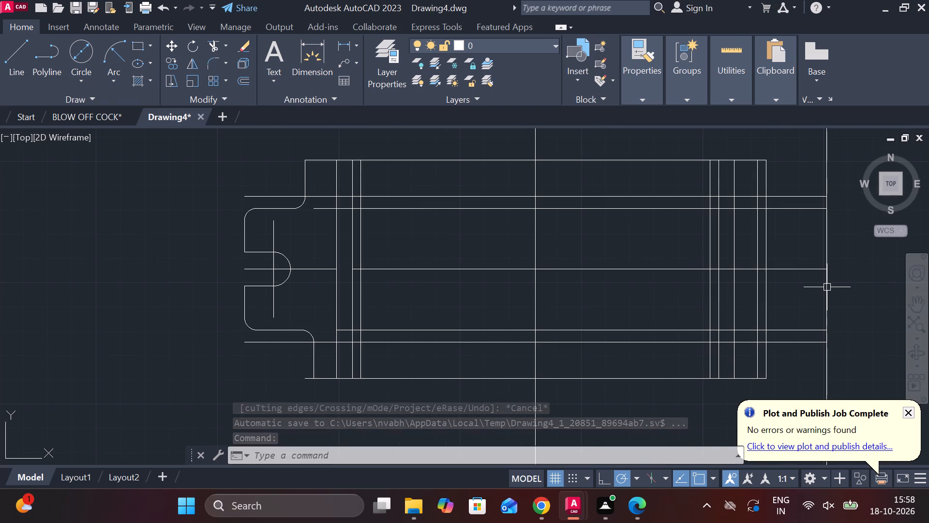
{"action": "scroll", "coordinate": [827, 287], "scroll_direction": "down", "scroll_amount": 1}
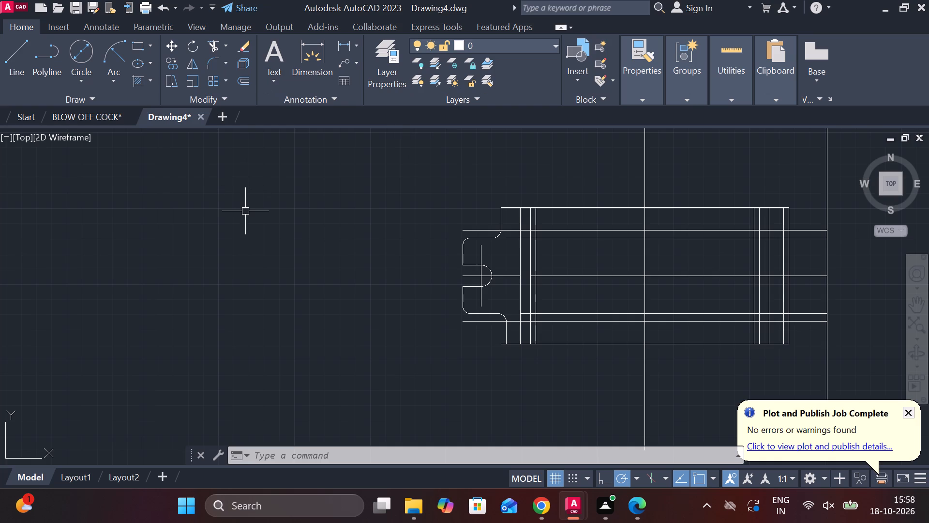
{"action": "type", "text": "EX"}
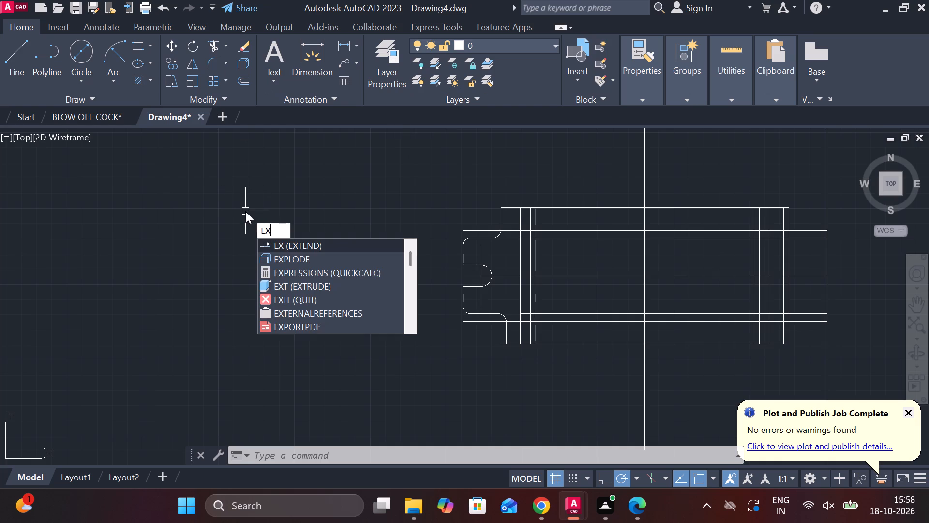
{"action": "key", "text": "Return"}
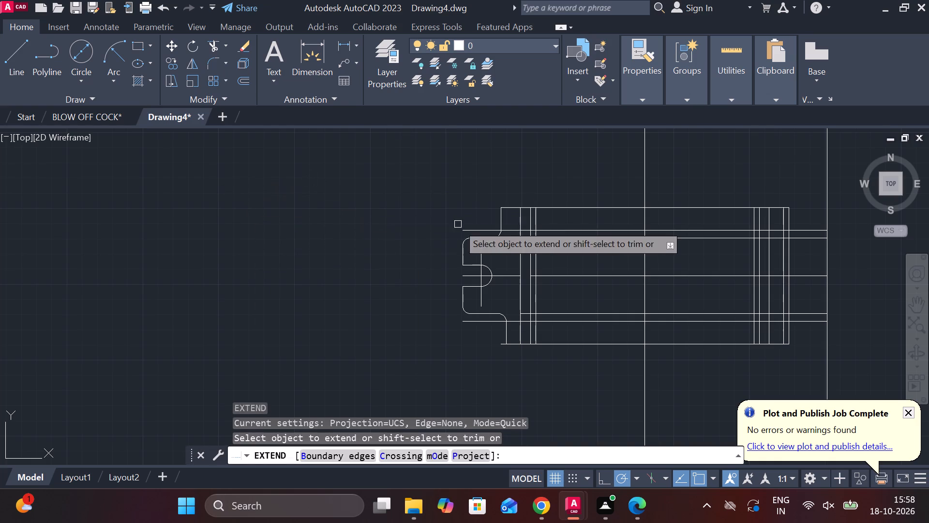
{"action": "left_click", "coordinate": [500, 223]}
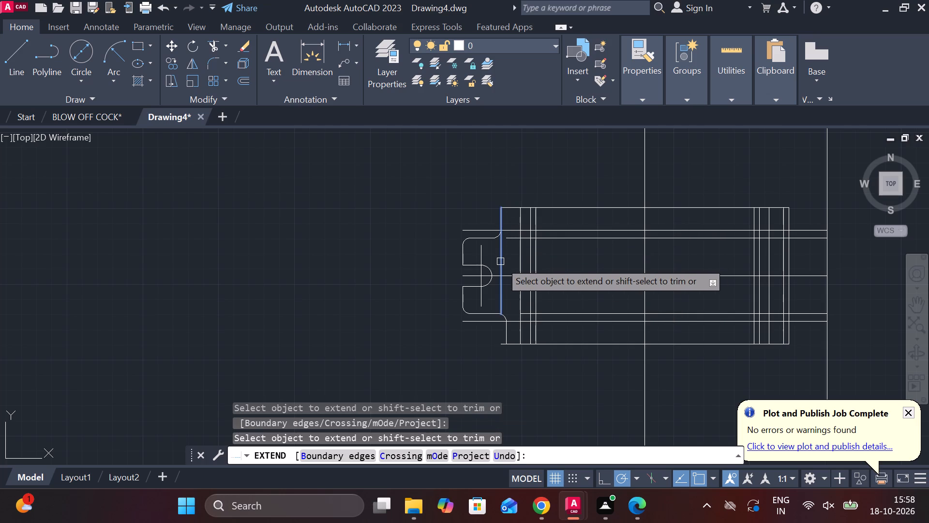
{"action": "left_click", "coordinate": [500, 261]}
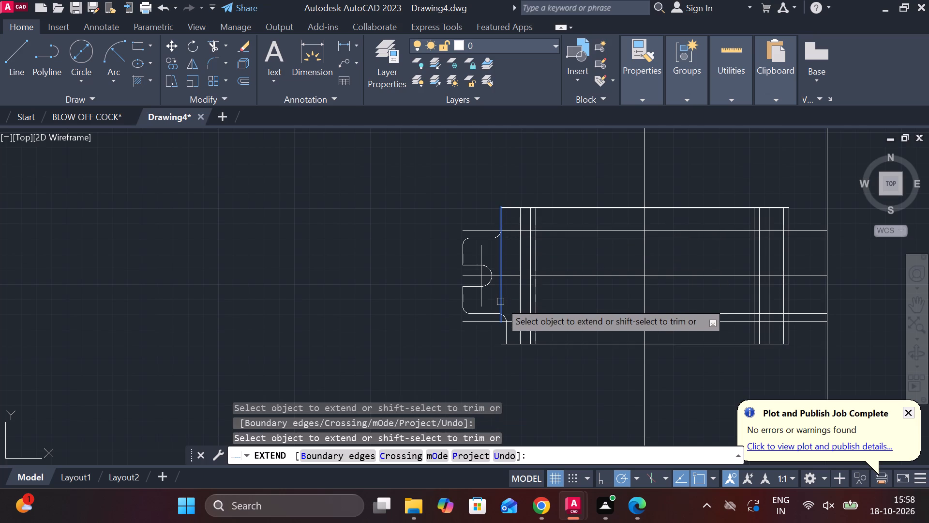
{"action": "left_click", "coordinate": [500, 302]}
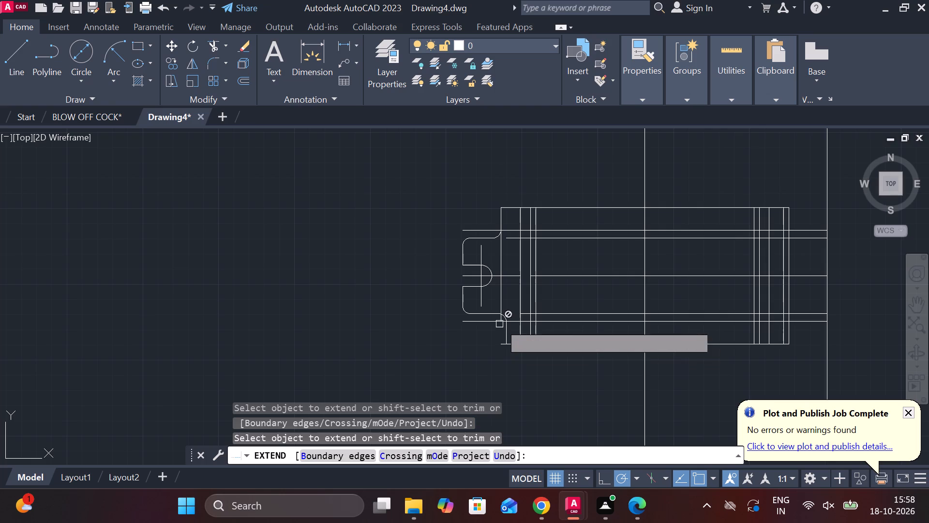
{"action": "scroll", "coordinate": [499, 316], "scroll_direction": "up", "scroll_amount": 4}
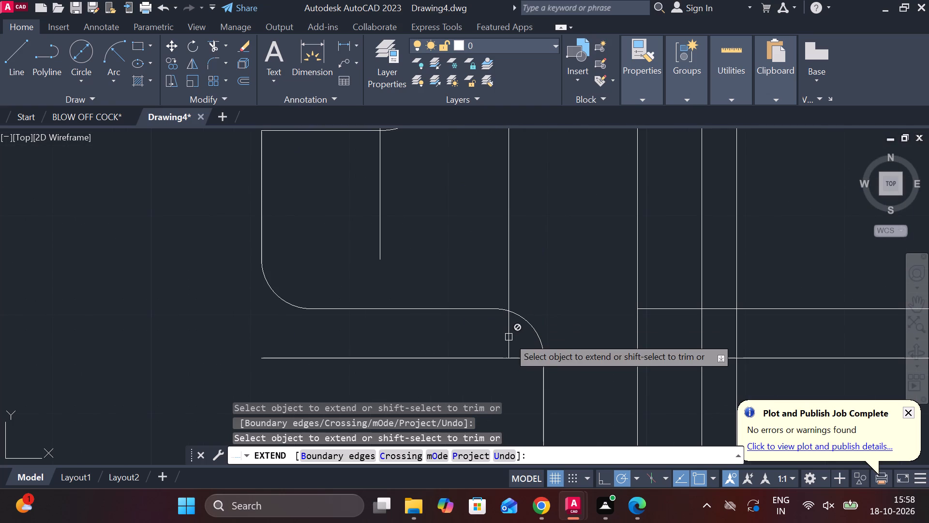
{"action": "scroll", "coordinate": [509, 341], "scroll_direction": "up", "scroll_amount": 2}
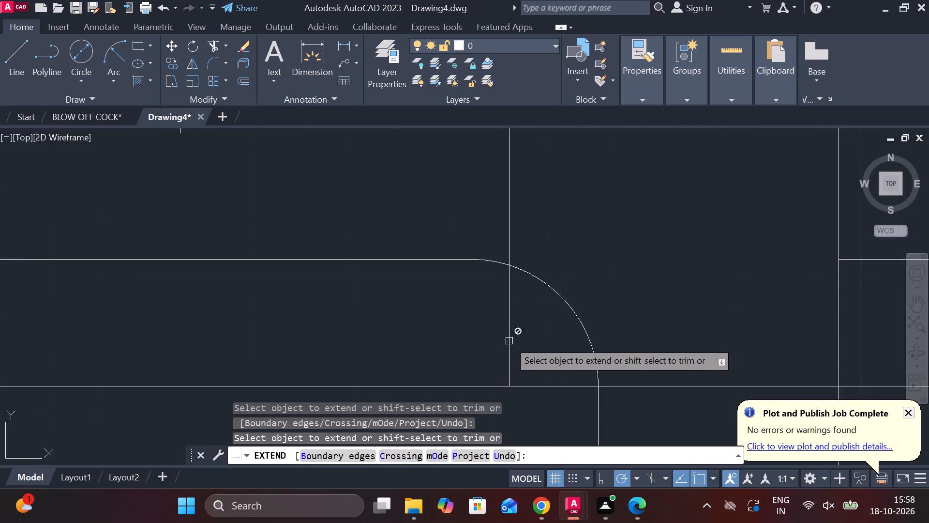
{"action": "scroll", "coordinate": [509, 341], "scroll_direction": "up", "scroll_amount": 1}
{"action": "scroll", "coordinate": [509, 336], "scroll_direction": "down", "scroll_amount": 3}
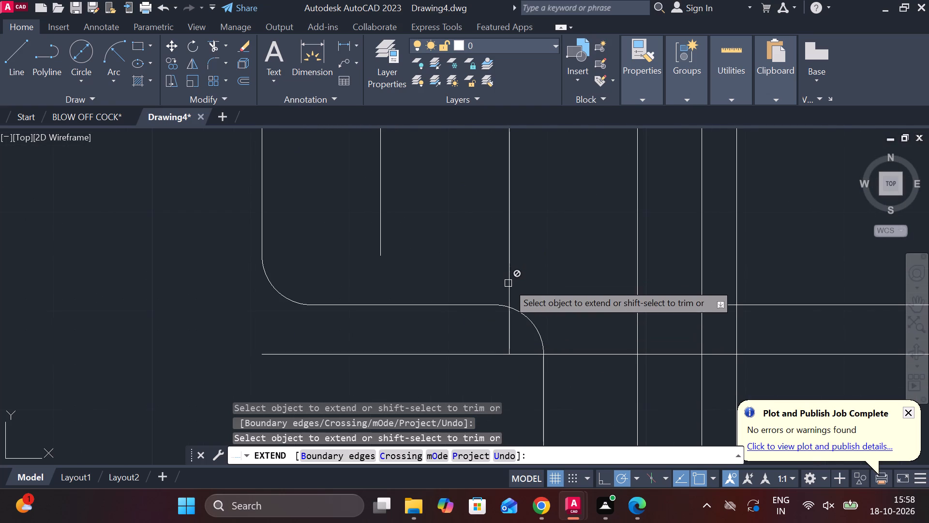
{"action": "scroll", "coordinate": [508, 283], "scroll_direction": "down", "scroll_amount": 2}
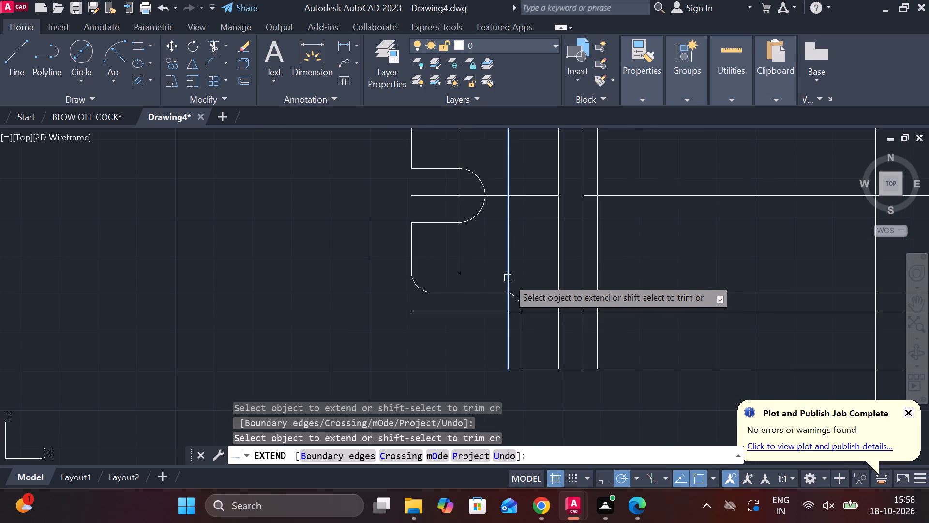
{"action": "left_click", "coordinate": [508, 278]}
{"action": "scroll", "coordinate": [538, 269], "scroll_direction": "down", "scroll_amount": 2}
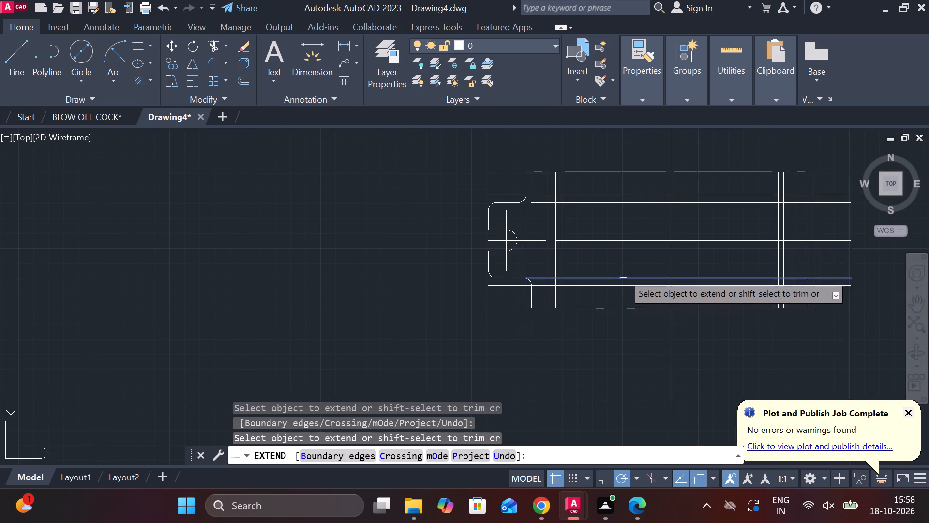
Trim away the lower fillet arc joining the left end to the body and the short vertical below it.
{"action": "scroll", "coordinate": [623, 274], "scroll_direction": "up", "scroll_amount": 1}
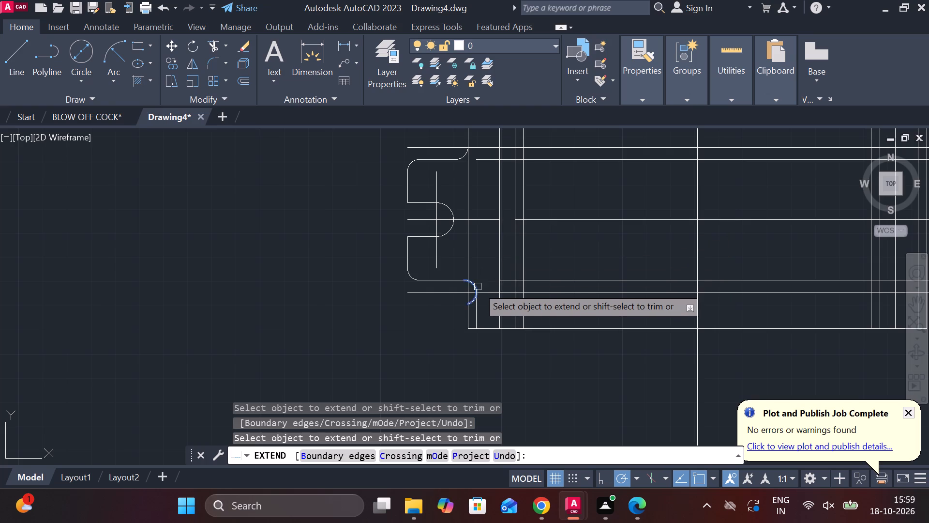
{"action": "scroll", "coordinate": [487, 243], "scroll_direction": "down", "scroll_amount": 1}
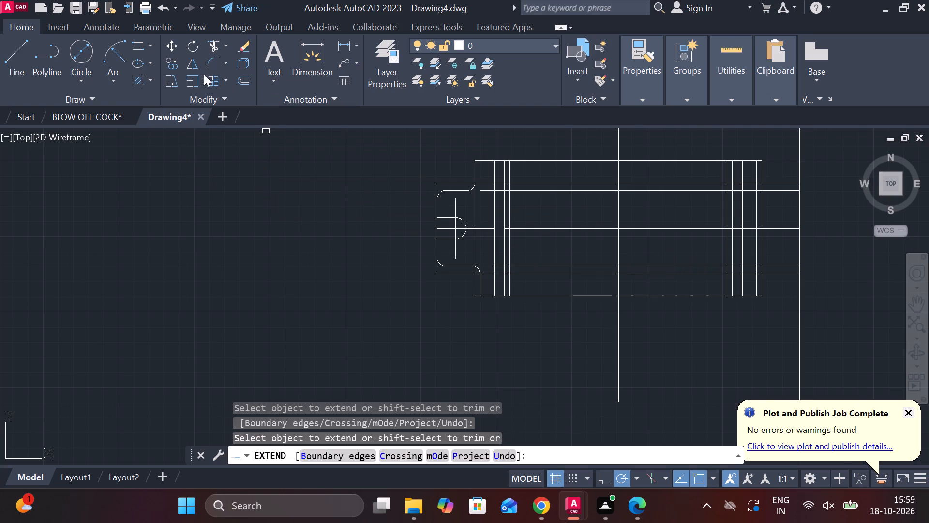
{"action": "left_click", "coordinate": [216, 44]}
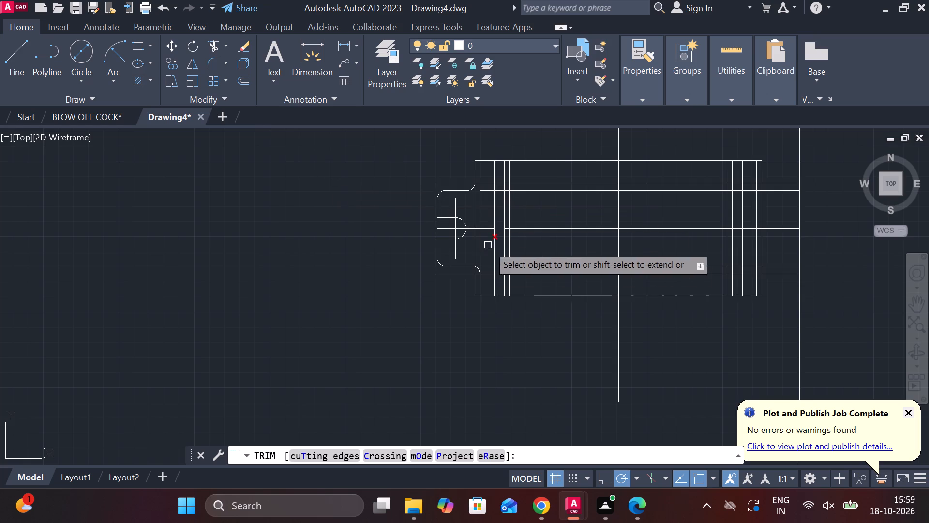
{"action": "scroll", "coordinate": [490, 255], "scroll_direction": "up", "scroll_amount": 2}
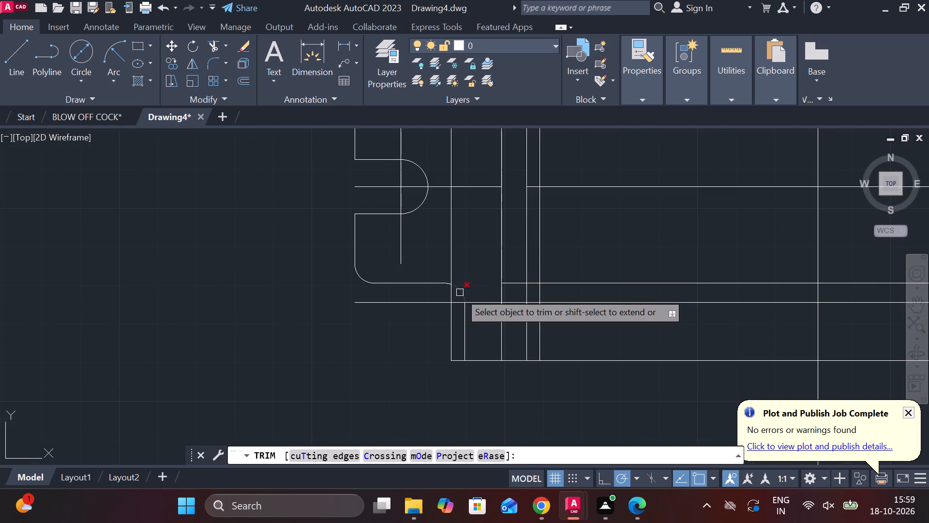
{"action": "left_click", "coordinate": [460, 292]}
{"action": "left_click", "coordinate": [464, 330]}
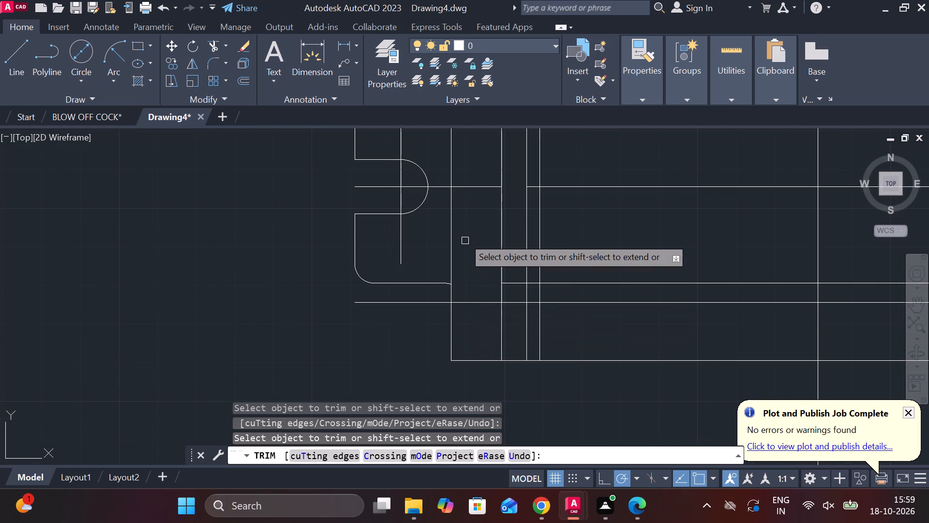
{"action": "scroll", "coordinate": [459, 231], "scroll_direction": "down", "scroll_amount": 1}
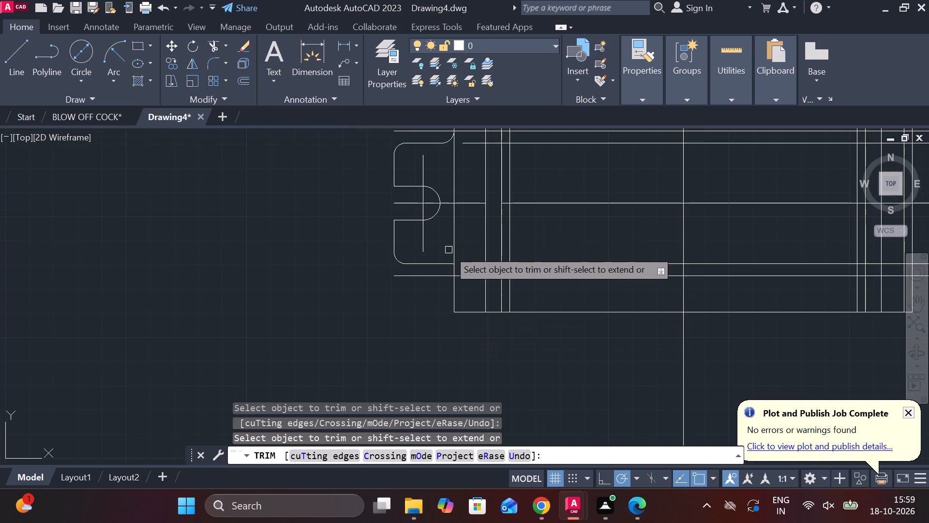
{"action": "scroll", "coordinate": [444, 249], "scroll_direction": "up", "scroll_amount": 5}
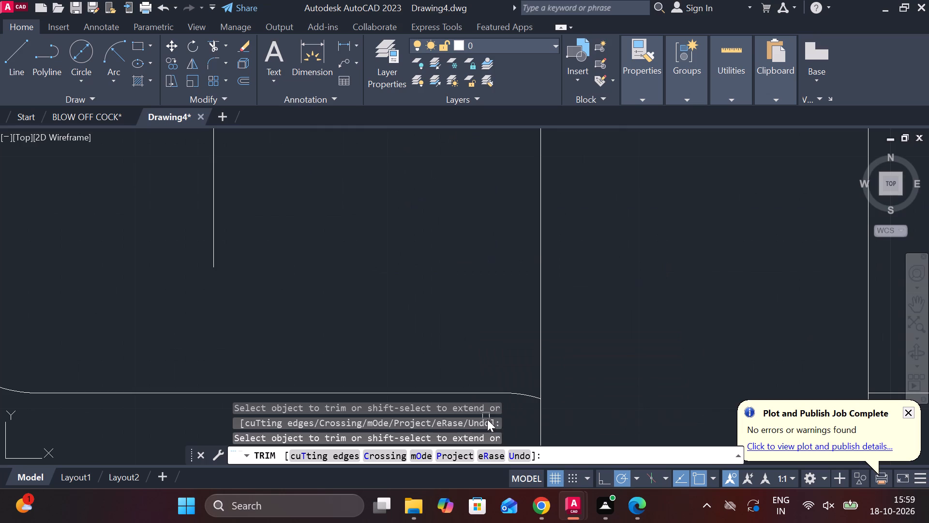
{"action": "left_click", "coordinate": [526, 397]}
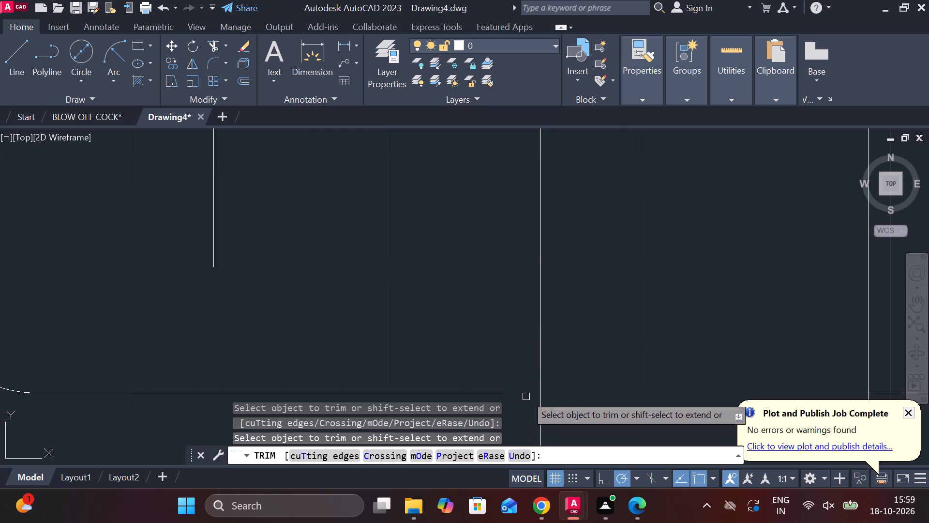
{"action": "scroll", "coordinate": [516, 357], "scroll_direction": "down", "scroll_amount": 2}
{"action": "scroll", "coordinate": [556, 344], "scroll_direction": "down", "scroll_amount": 2}
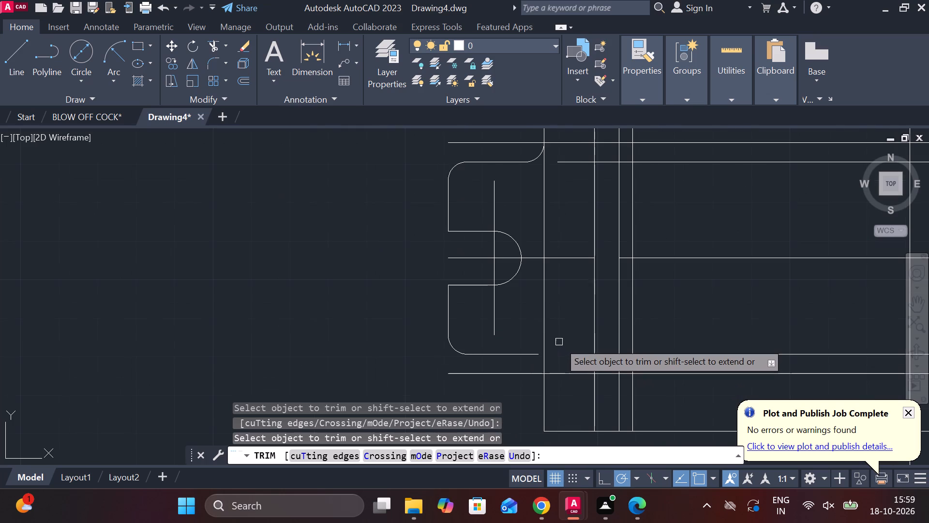
{"action": "key", "text": "Escape"}
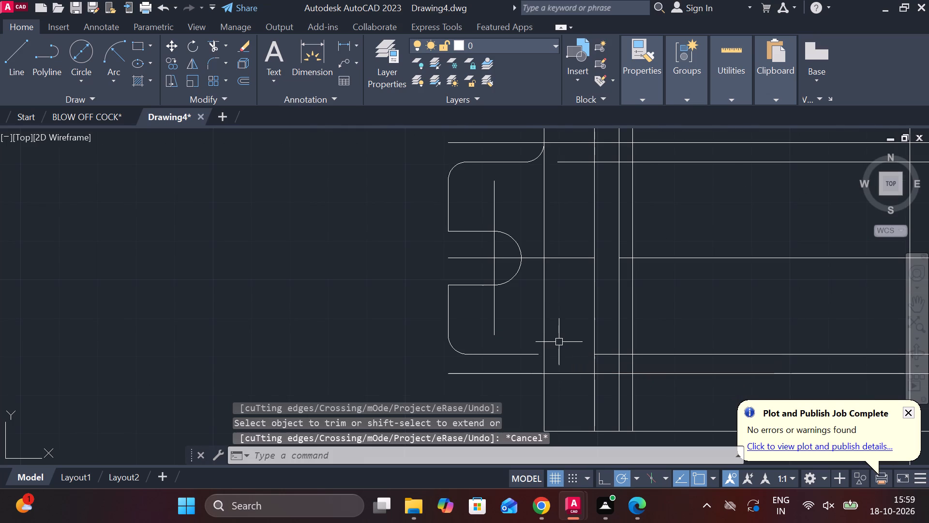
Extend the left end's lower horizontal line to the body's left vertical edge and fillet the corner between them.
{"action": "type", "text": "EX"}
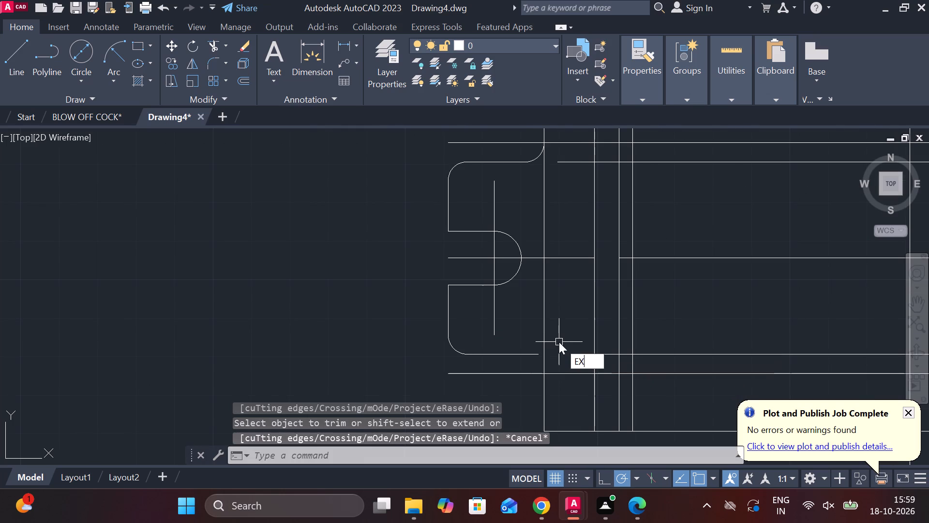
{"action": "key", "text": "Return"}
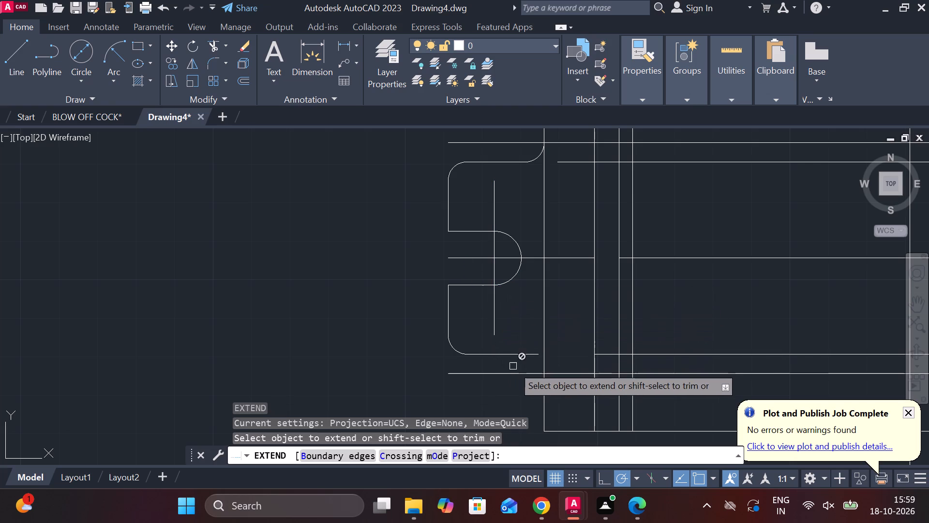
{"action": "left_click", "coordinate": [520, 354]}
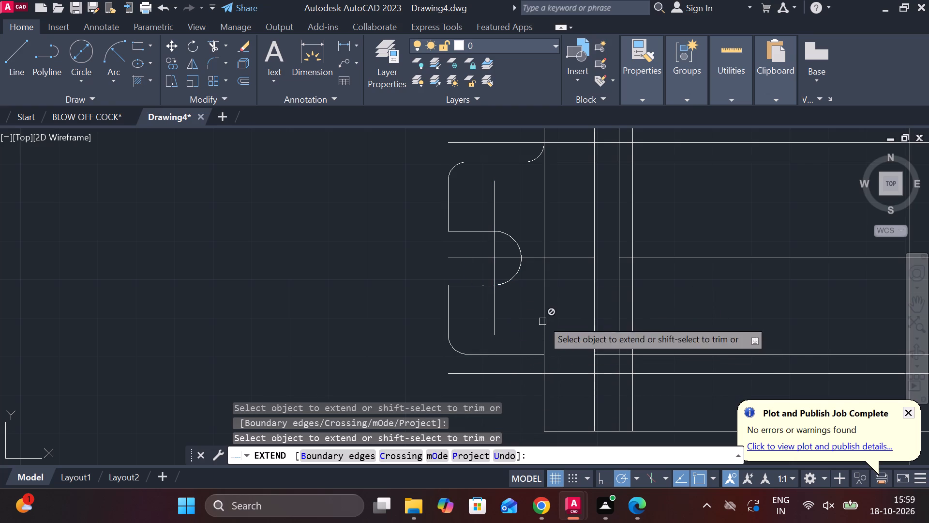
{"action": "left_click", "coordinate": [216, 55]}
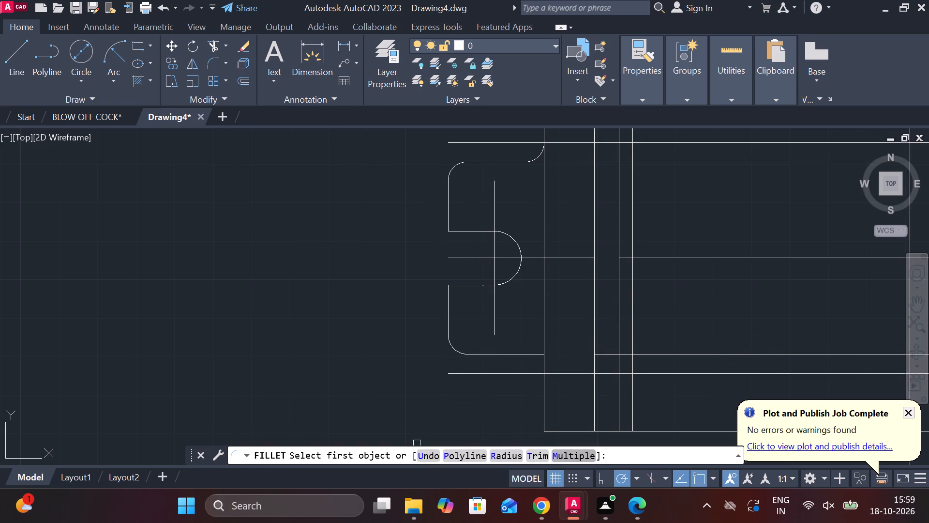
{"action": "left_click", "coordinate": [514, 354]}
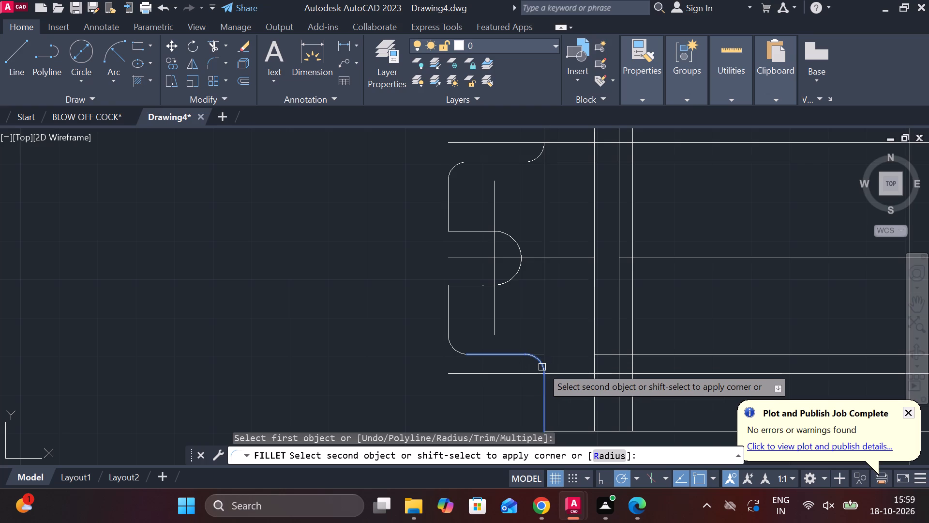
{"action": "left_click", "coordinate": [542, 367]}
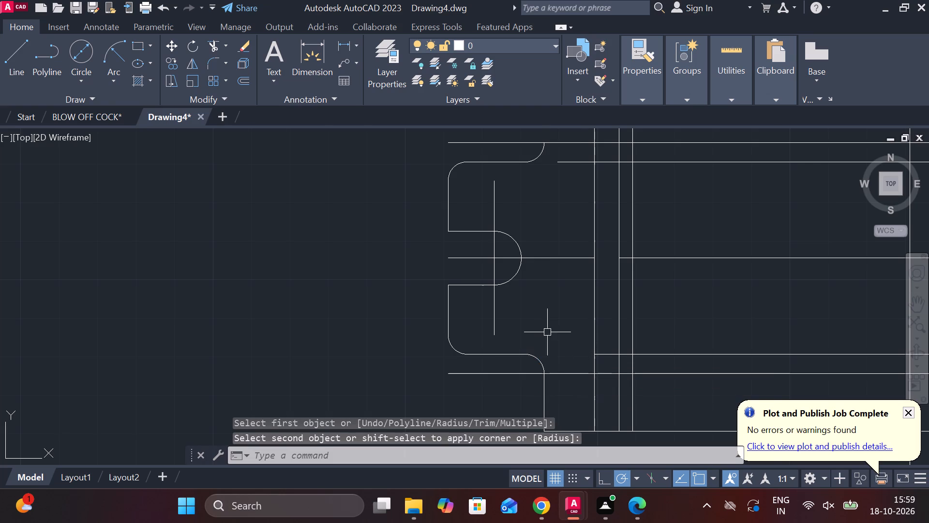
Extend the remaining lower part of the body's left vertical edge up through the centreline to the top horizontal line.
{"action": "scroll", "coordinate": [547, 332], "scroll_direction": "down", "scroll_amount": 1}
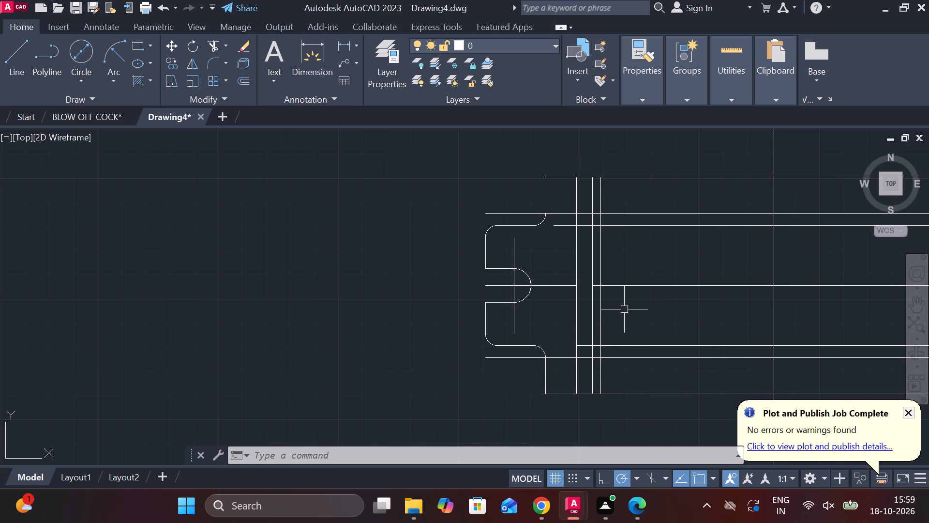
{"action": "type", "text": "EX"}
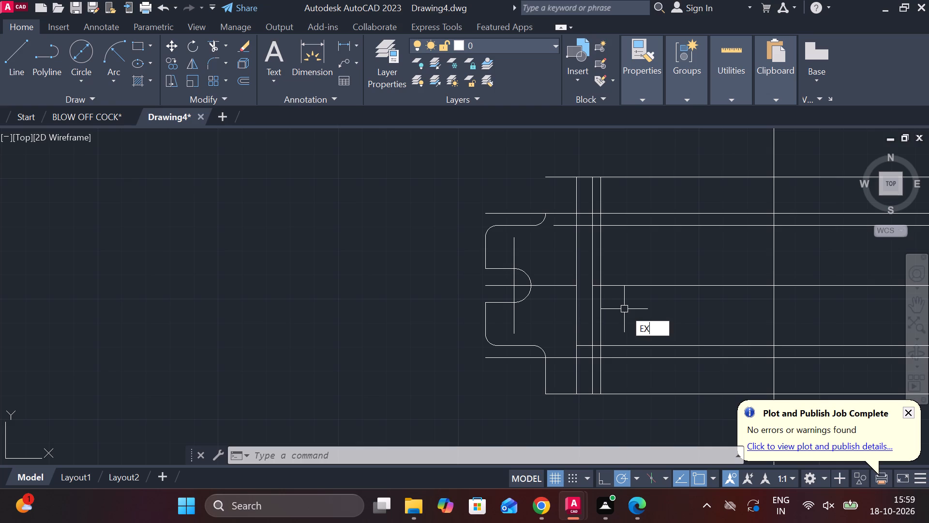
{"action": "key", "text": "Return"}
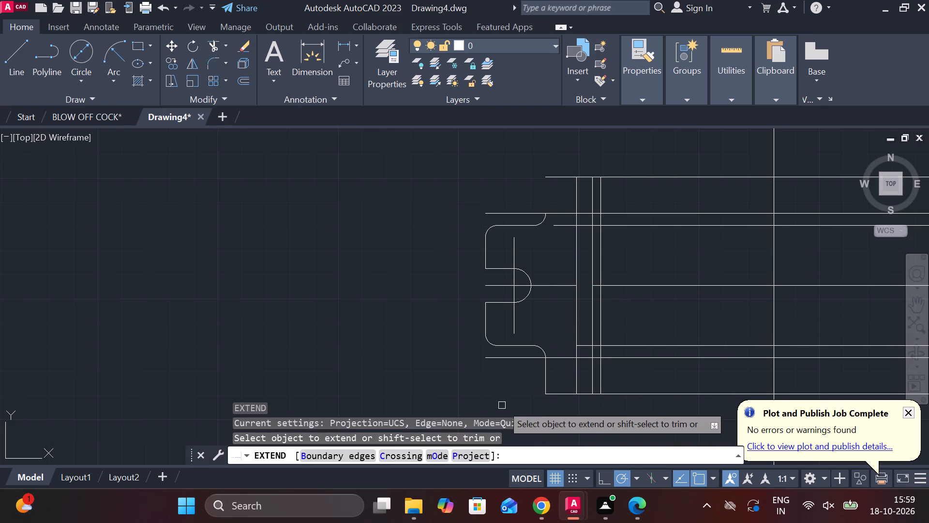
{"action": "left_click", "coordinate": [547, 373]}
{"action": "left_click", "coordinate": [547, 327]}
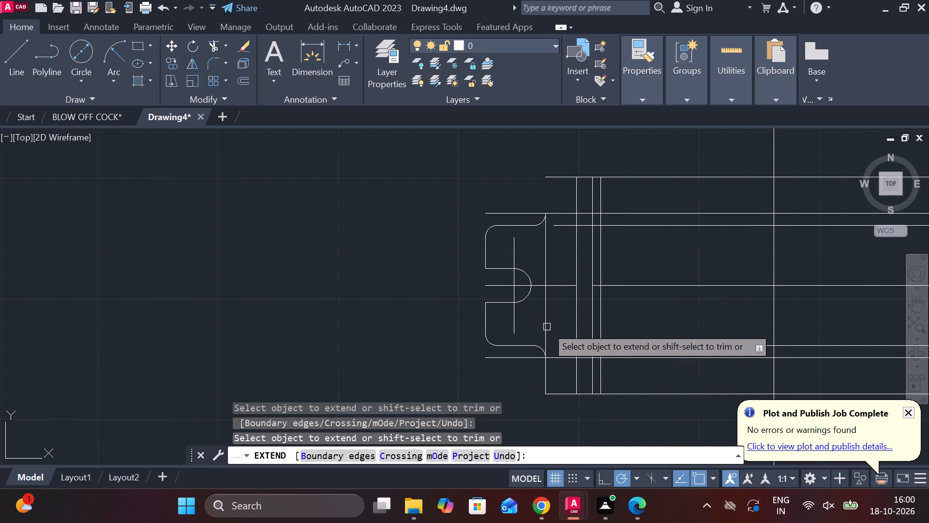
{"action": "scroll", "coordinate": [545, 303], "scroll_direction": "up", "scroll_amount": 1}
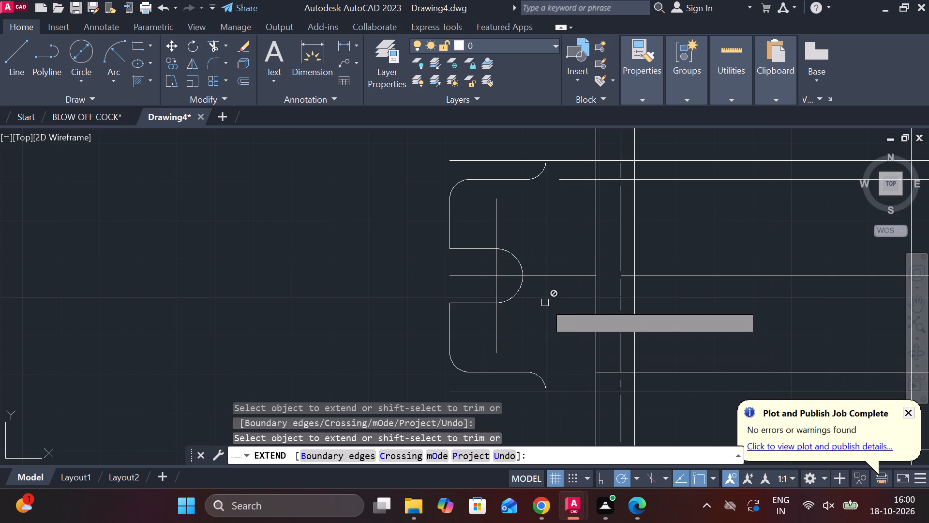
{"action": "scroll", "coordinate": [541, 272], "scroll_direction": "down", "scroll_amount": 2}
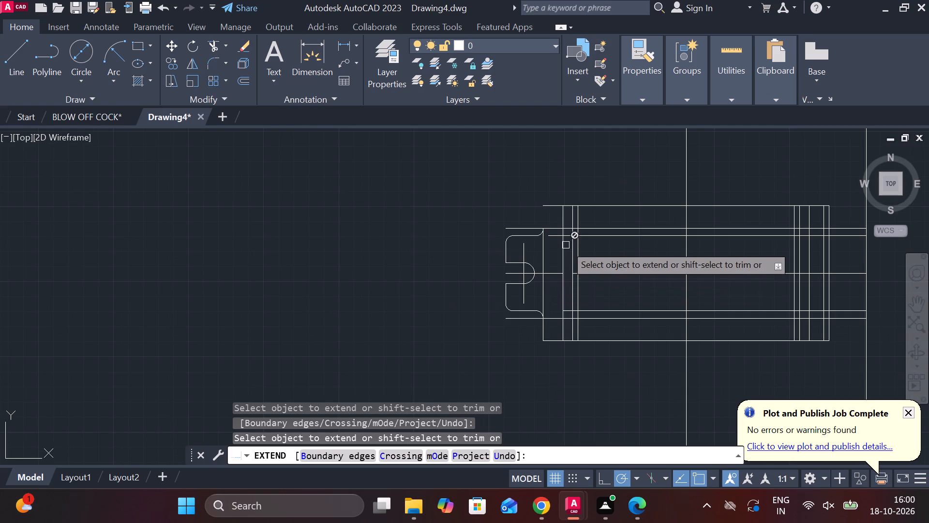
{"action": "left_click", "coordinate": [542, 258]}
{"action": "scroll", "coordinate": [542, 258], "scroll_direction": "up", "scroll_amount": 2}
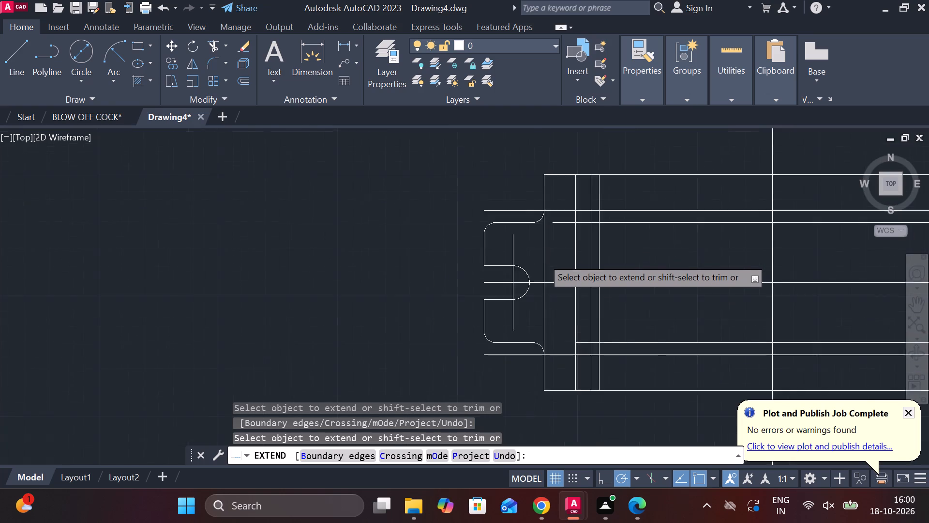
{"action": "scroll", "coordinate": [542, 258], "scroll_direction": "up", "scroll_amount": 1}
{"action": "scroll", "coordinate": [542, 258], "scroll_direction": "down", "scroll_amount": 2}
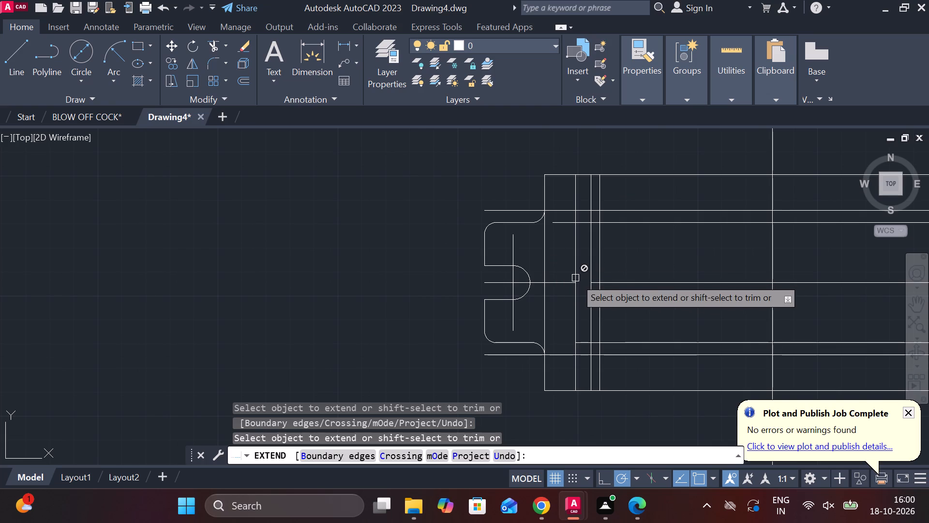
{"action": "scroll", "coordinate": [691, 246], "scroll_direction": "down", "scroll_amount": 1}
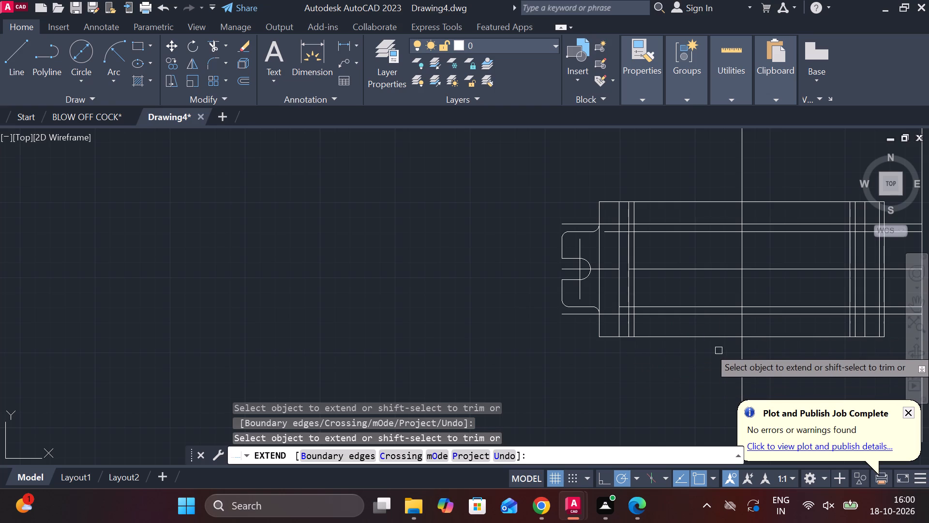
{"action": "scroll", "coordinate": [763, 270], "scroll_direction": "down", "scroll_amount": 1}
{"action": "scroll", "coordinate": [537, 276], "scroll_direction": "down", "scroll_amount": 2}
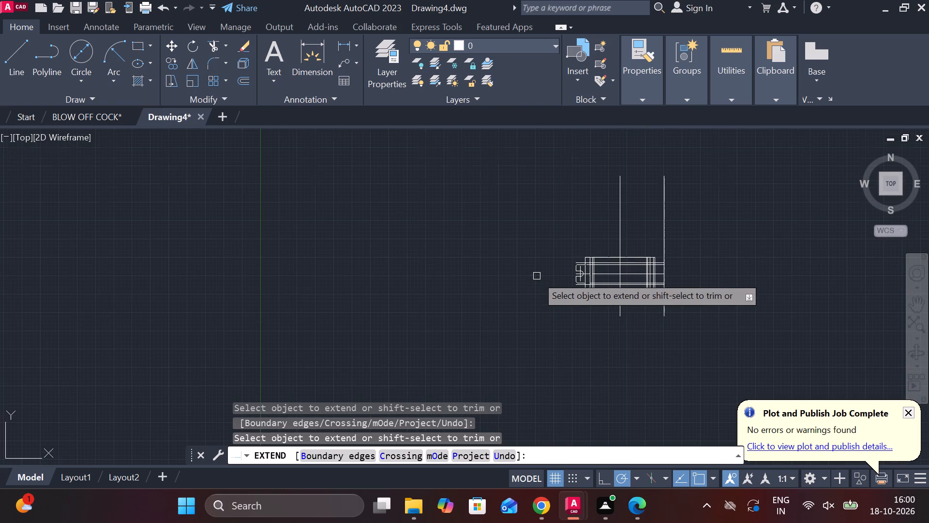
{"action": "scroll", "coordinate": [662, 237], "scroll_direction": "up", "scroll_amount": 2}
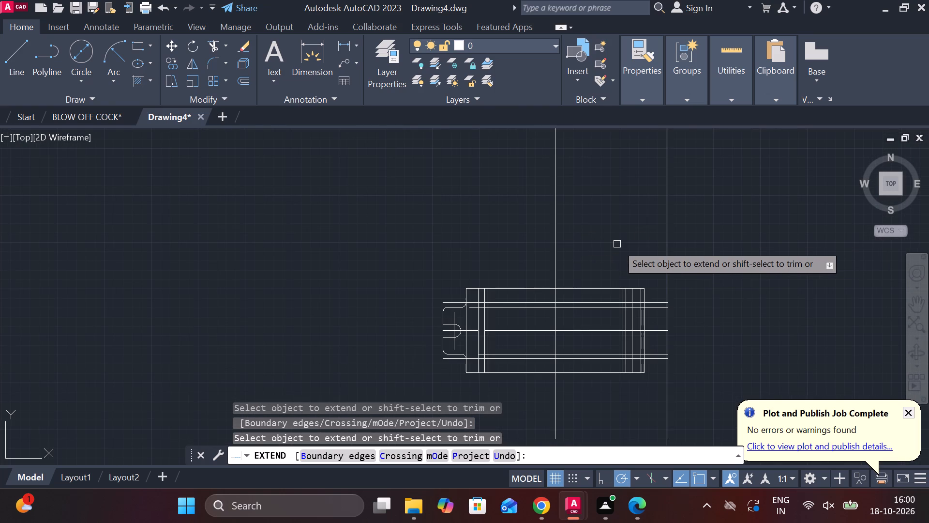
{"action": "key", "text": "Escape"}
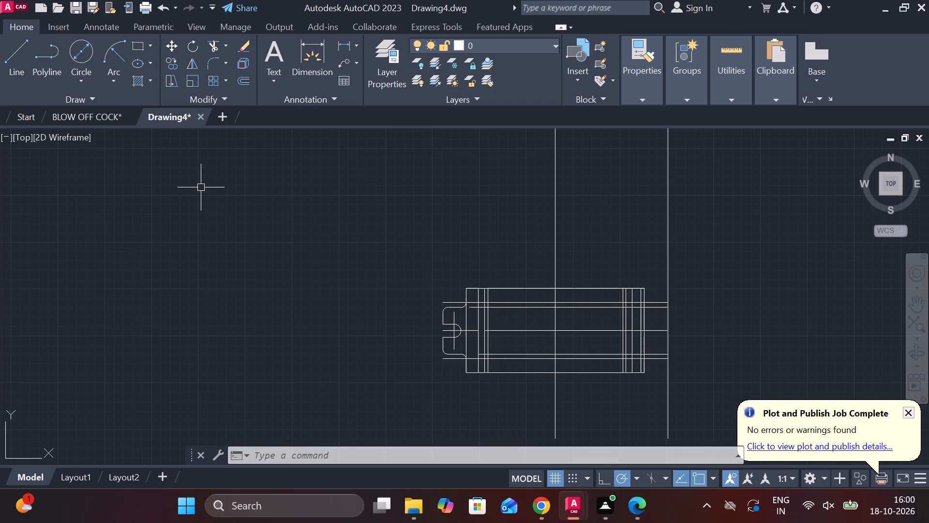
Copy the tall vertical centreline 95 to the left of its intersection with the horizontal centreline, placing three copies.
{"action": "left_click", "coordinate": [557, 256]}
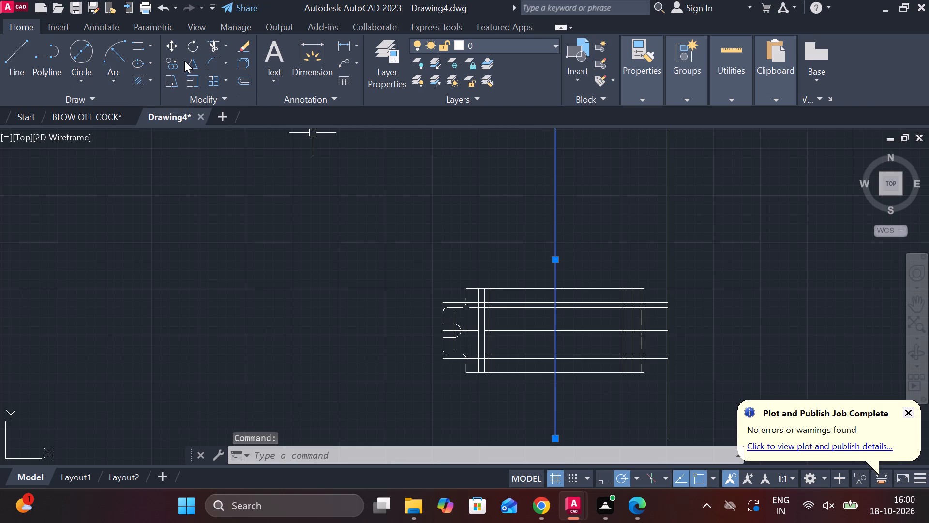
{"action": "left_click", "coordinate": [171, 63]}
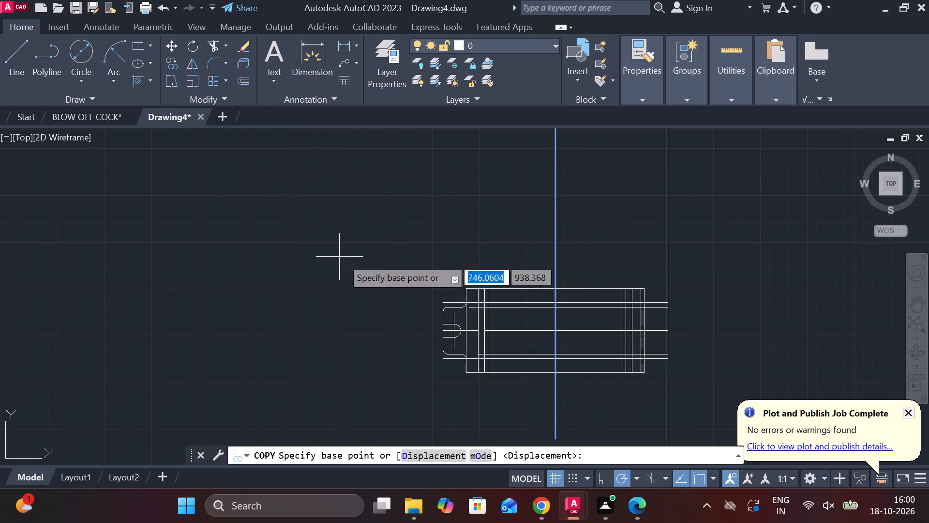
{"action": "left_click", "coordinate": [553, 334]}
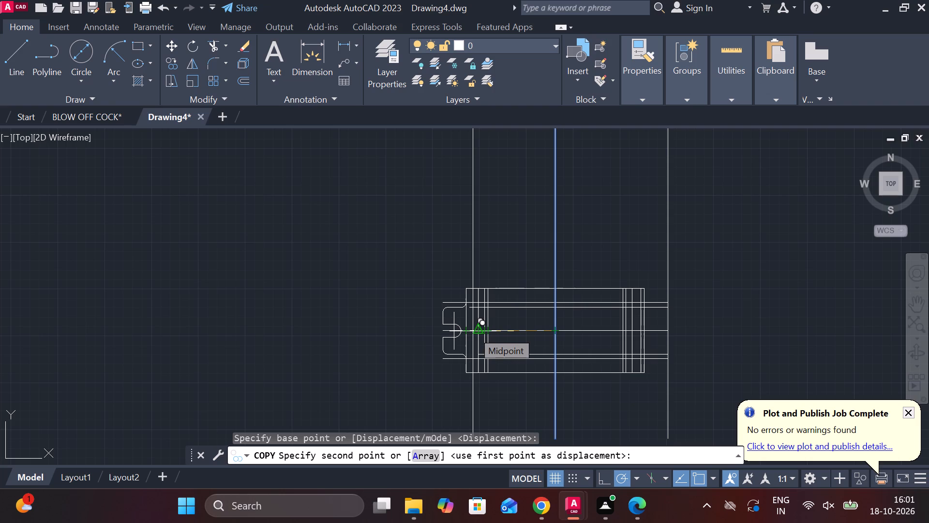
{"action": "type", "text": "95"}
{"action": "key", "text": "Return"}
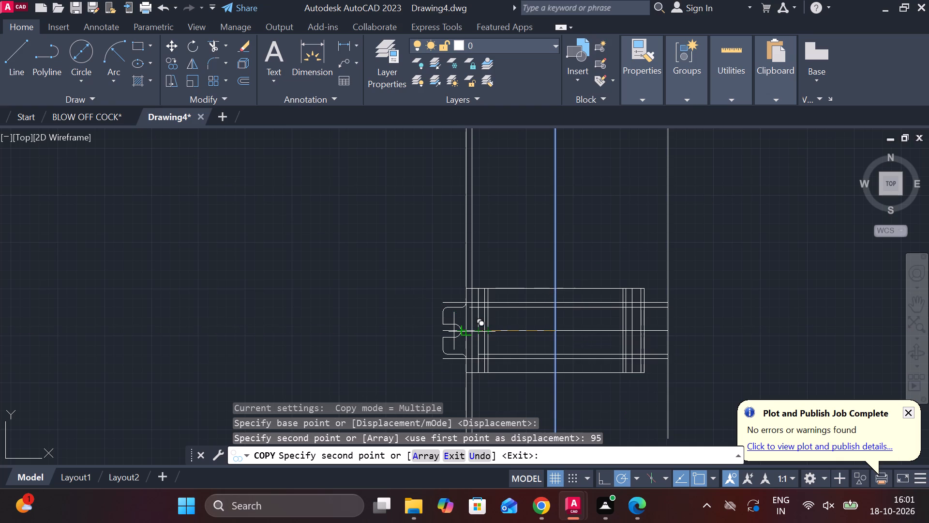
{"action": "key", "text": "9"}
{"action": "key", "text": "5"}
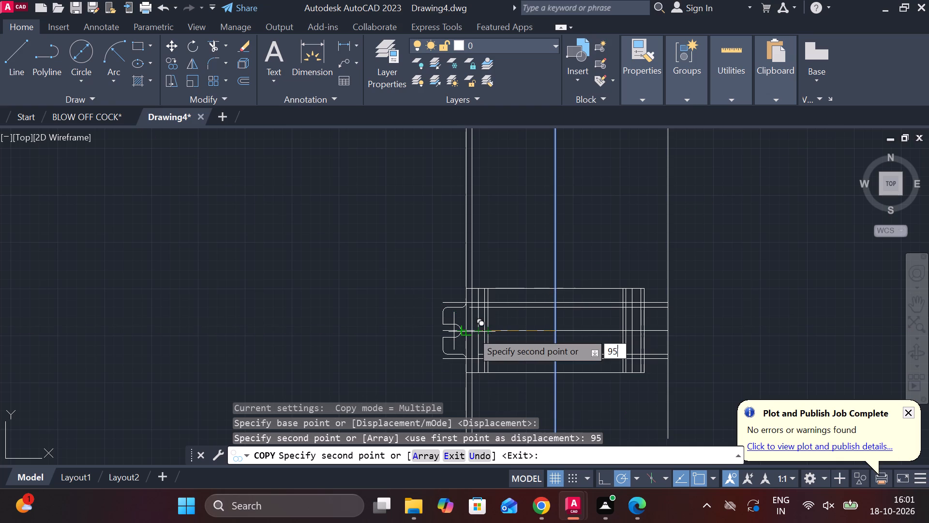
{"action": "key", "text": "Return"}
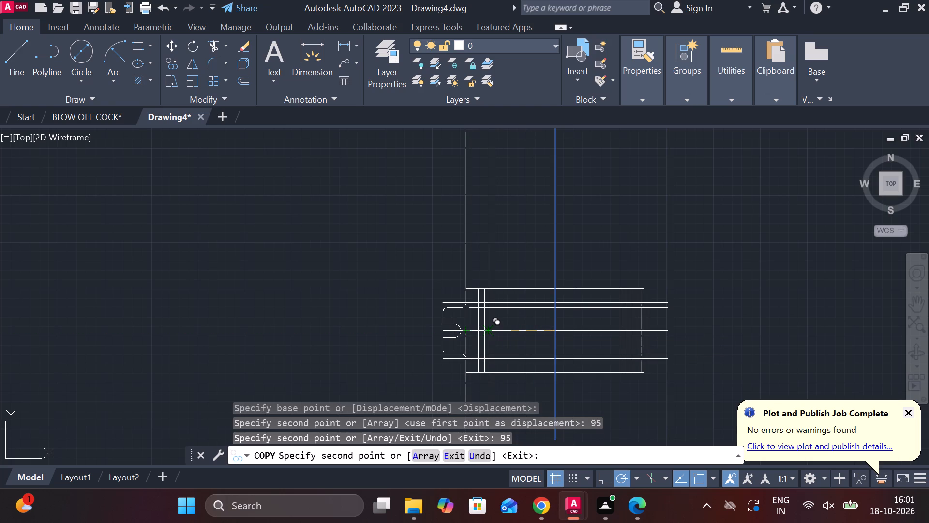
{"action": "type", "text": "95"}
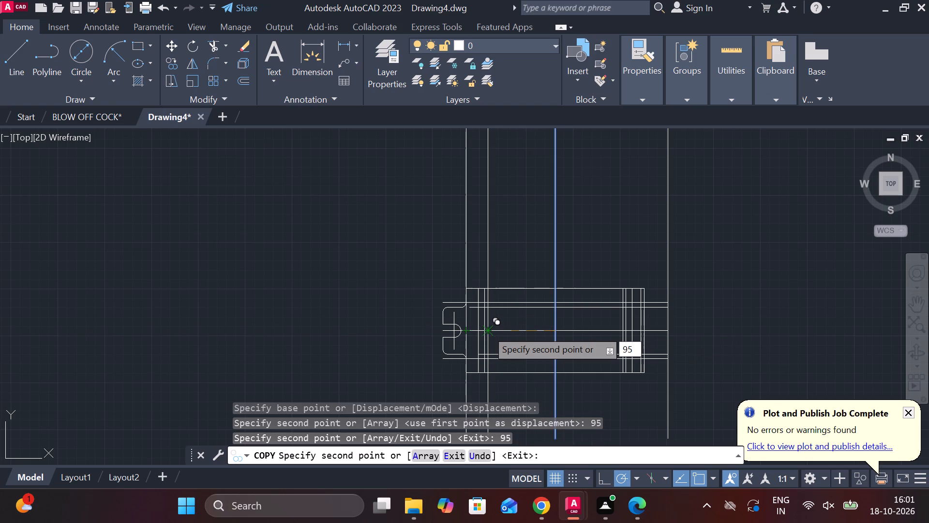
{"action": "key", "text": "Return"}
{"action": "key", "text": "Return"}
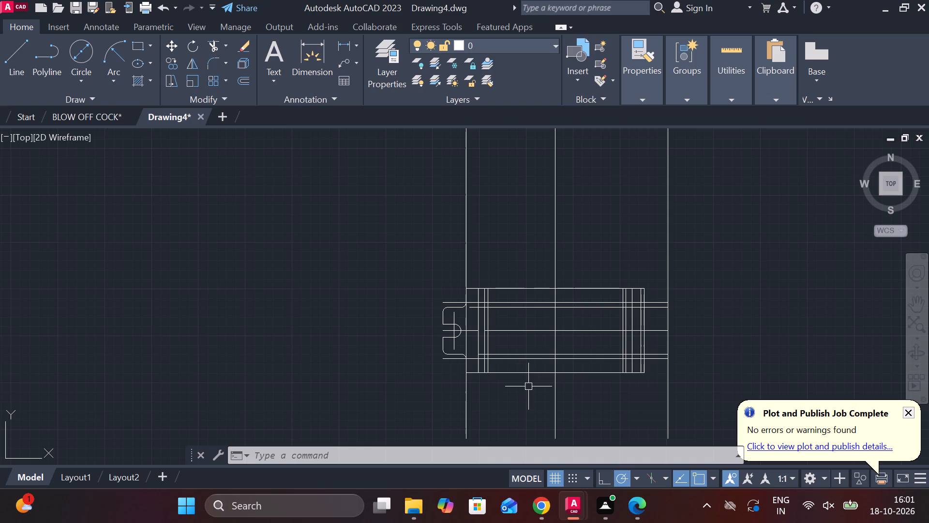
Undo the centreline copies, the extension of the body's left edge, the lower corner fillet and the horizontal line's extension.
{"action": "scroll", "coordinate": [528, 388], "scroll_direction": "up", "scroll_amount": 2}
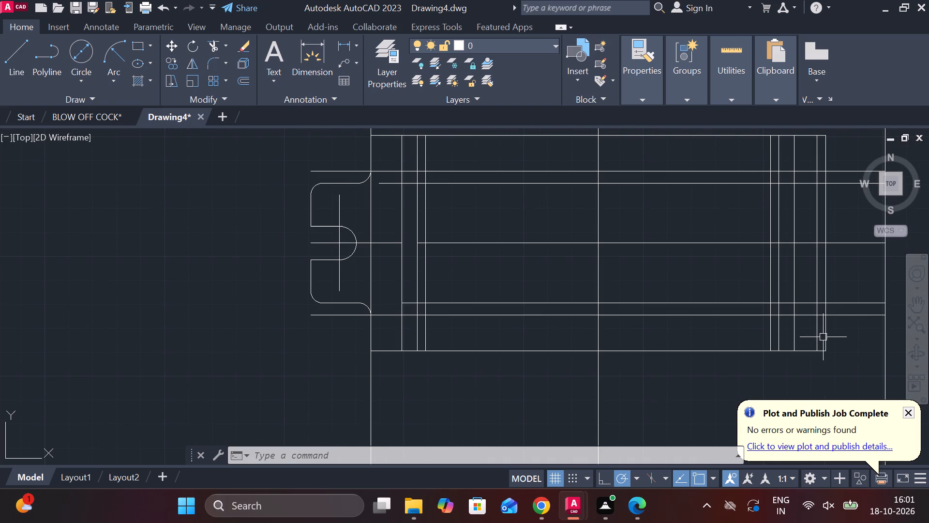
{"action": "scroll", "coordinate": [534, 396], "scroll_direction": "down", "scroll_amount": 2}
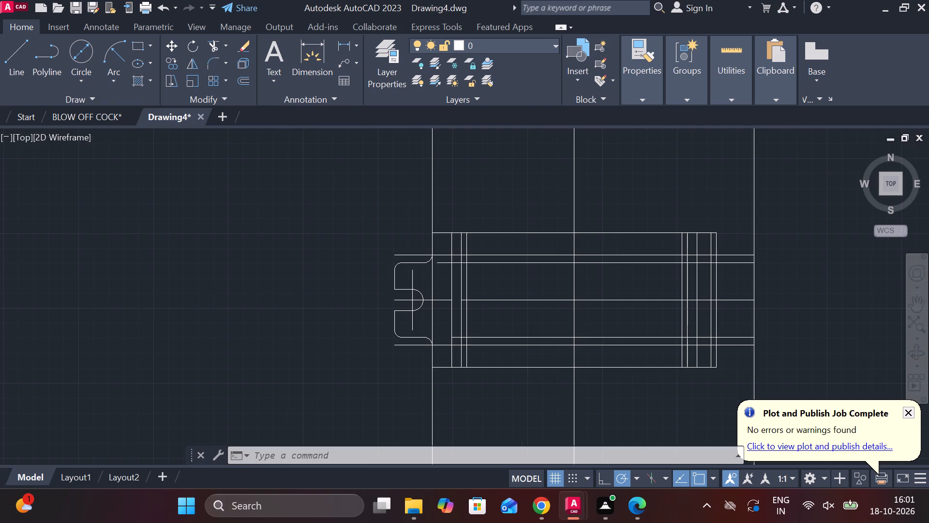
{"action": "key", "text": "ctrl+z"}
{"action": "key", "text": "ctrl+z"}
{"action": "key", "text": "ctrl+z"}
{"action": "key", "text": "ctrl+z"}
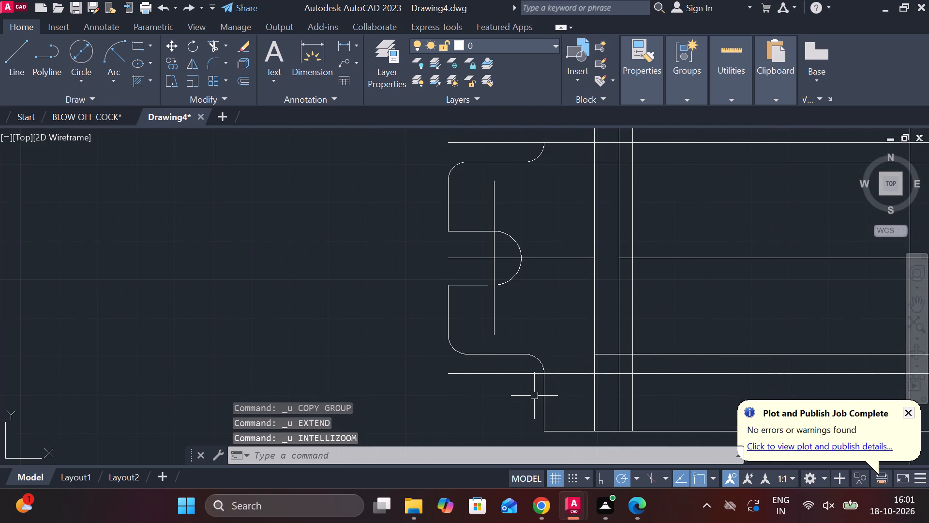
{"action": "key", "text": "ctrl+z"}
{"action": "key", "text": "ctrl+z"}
Undo the earlier slot, copies, trims and fillets on the left end, back to where only the upper fillet joining the body remains.
{"action": "key", "text": "ctrl+z"}
{"action": "key", "text": "ctrl+z"}
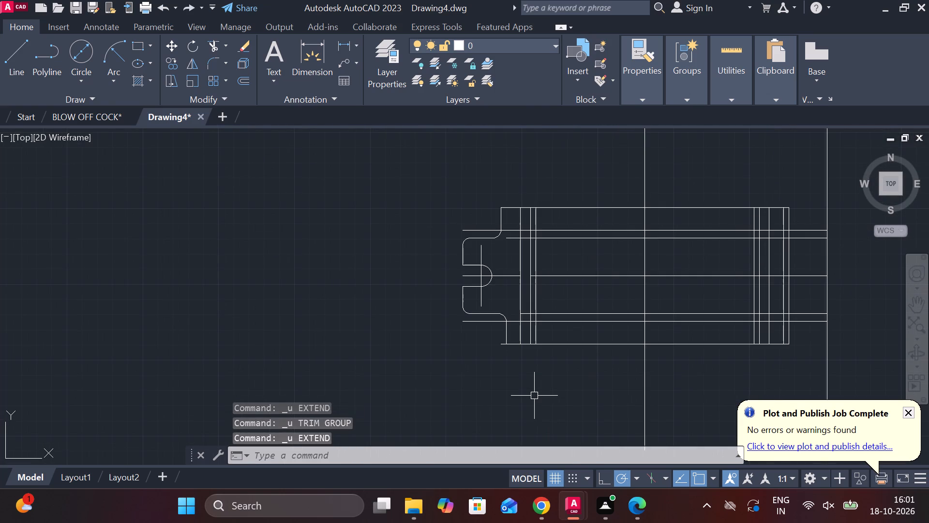
{"action": "key", "text": "ctrl+z"}
{"action": "key", "text": "ctrl+z"}
{"action": "key", "text": "ctrl+z"}
{"action": "key", "text": "ctrl+z"}
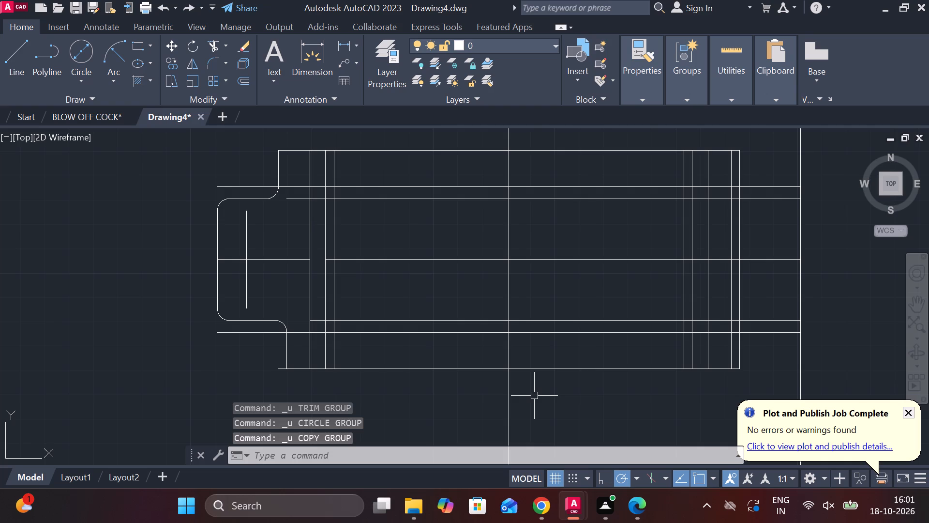
{"action": "key", "text": "ctrl+z"}
{"action": "key", "text": "ctrl+z"}
{"action": "key", "text": "ctrl+z"}
{"action": "key", "text": "ctrl+z"}
{"action": "key", "text": "ctrl+z"}
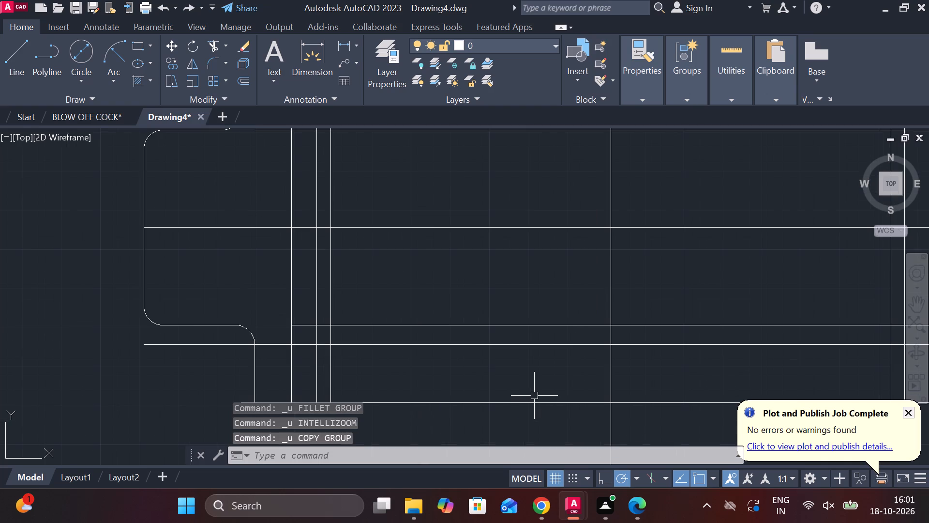
{"action": "key", "text": "ctrl+z"}
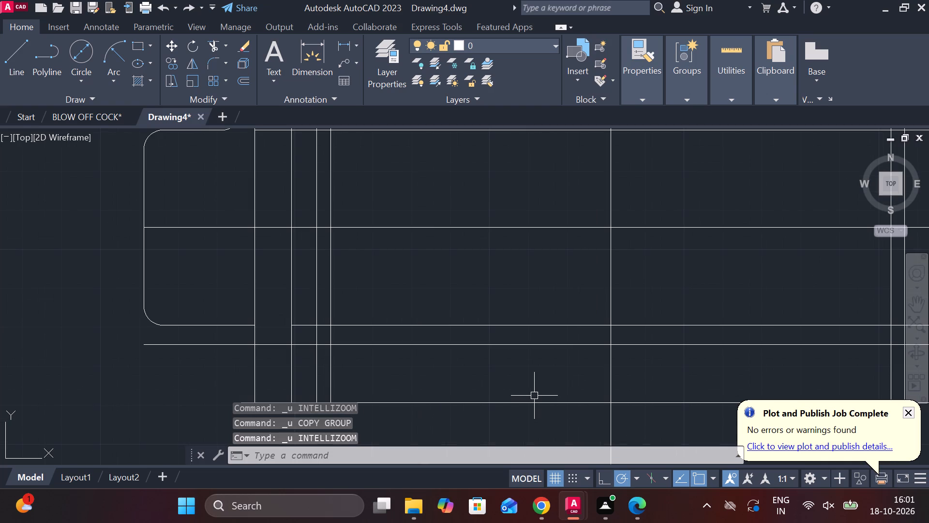
{"action": "key", "text": "ctrl+z"}
{"action": "key", "text": "ctrl+z"}
{"action": "key", "text": "ctrl+z"}
{"action": "key", "text": "ctrl+z"}
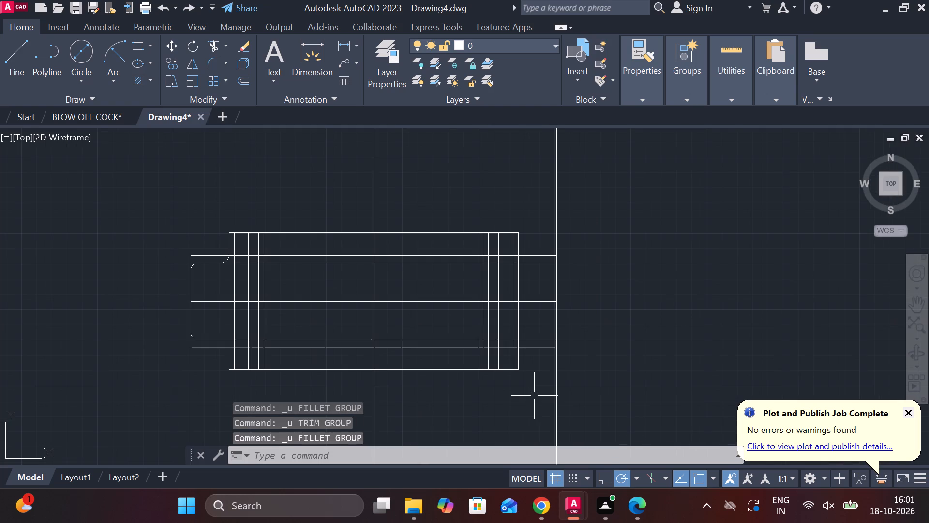
{"action": "key", "text": "ctrl+z"}
{"action": "key", "text": "ctrl+z"}
{"action": "key", "text": "ctrl+z"}
{"action": "key", "text": "ctrl+z"}
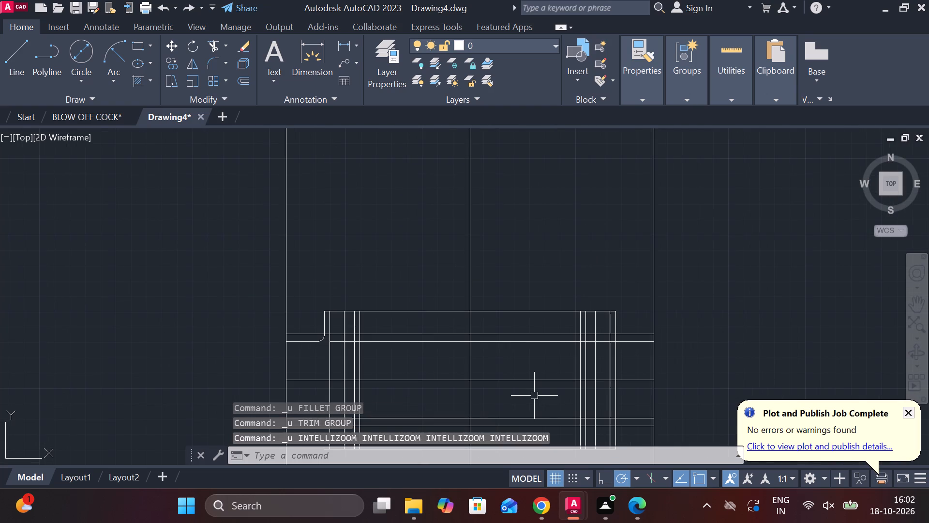
Undo the remaining upper fillet at the body's left end and the trim made before it.
{"action": "key", "text": "ctrl+z"}
{"action": "key", "text": "ctrl+z"}
{"action": "key", "text": "ctrl+z"}
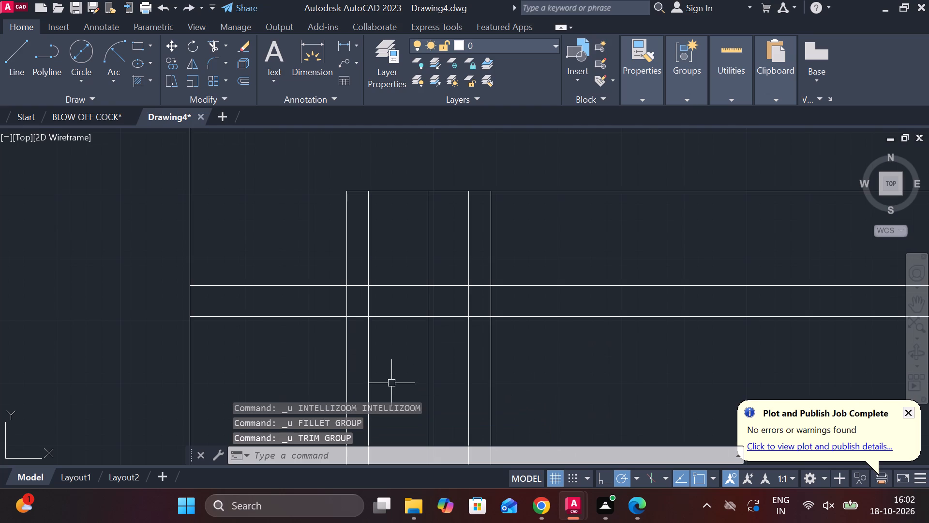
Trim the inner line of the upper horizontal pair between the body's two leftmost vertical lines.
{"action": "scroll", "coordinate": [399, 376], "scroll_direction": "down", "scroll_amount": 2}
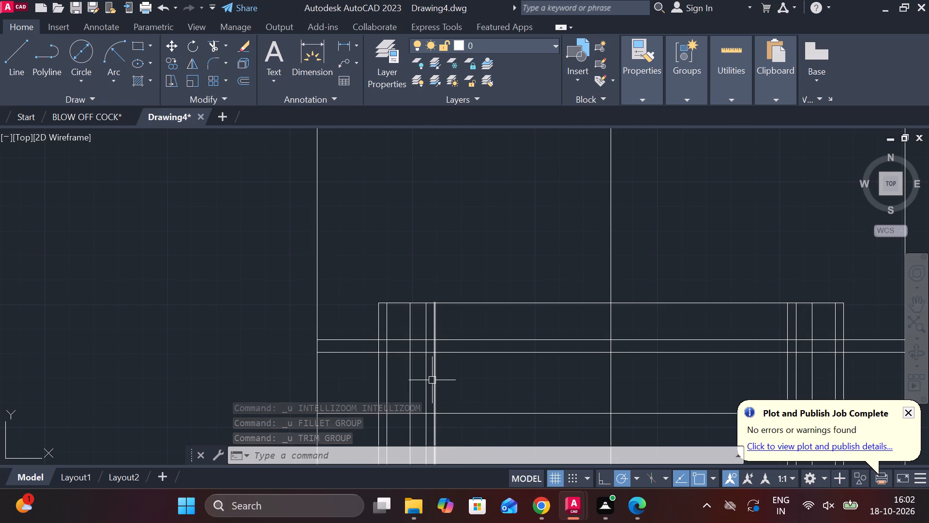
{"action": "scroll", "coordinate": [449, 377], "scroll_direction": "down", "scroll_amount": 2}
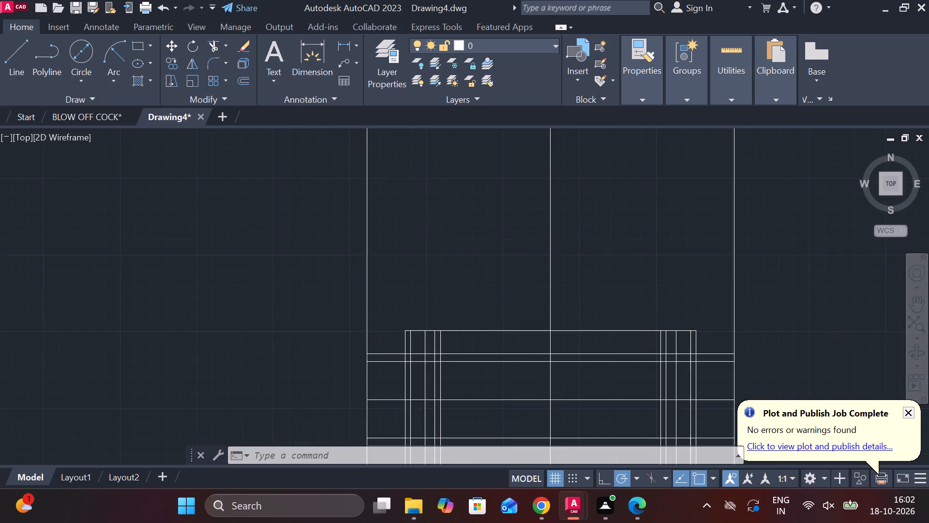
{"action": "scroll", "coordinate": [588, 349], "scroll_direction": "down", "scroll_amount": 1}
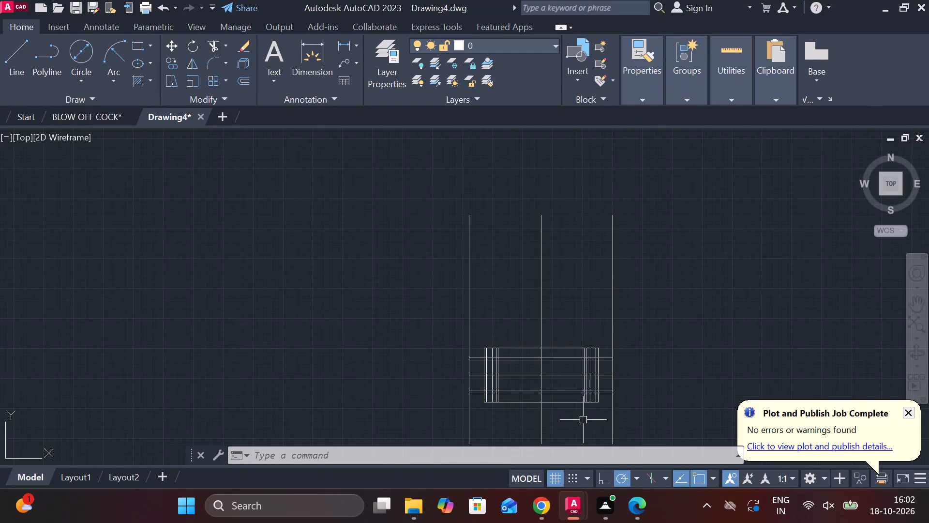
{"action": "scroll", "coordinate": [583, 420], "scroll_direction": "up", "scroll_amount": 4}
{"action": "scroll", "coordinate": [583, 420], "scroll_direction": "down", "scroll_amount": 2}
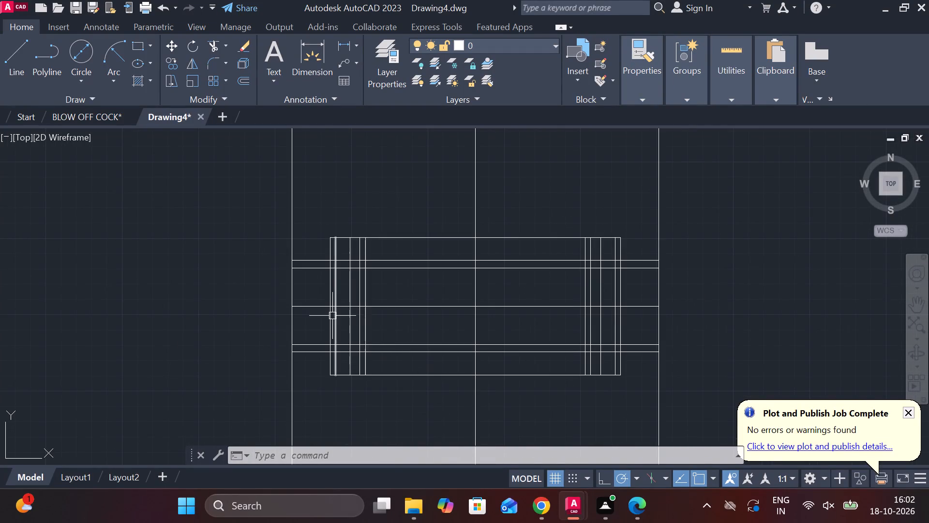
{"action": "scroll", "coordinate": [330, 312], "scroll_direction": "up", "scroll_amount": 2}
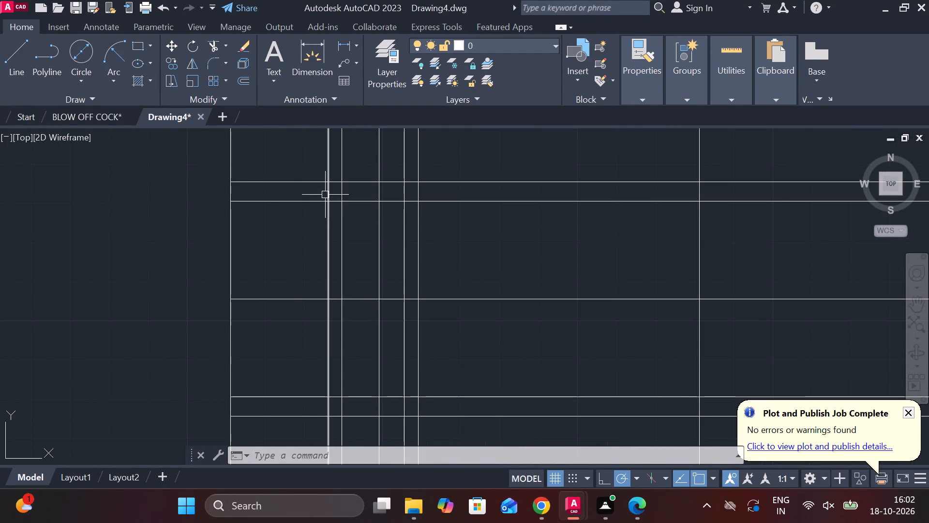
{"action": "scroll", "coordinate": [299, 212], "scroll_direction": "down", "scroll_amount": 1}
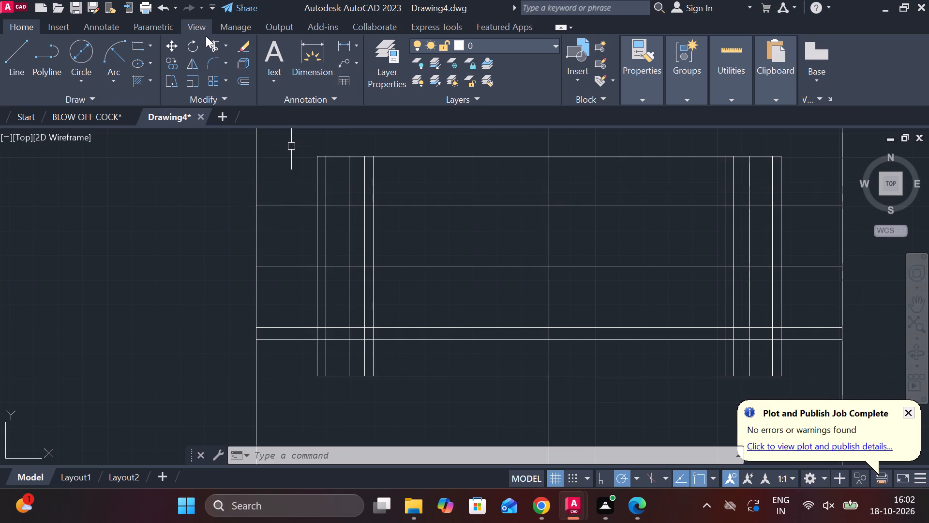
{"action": "left_click", "coordinate": [216, 41]}
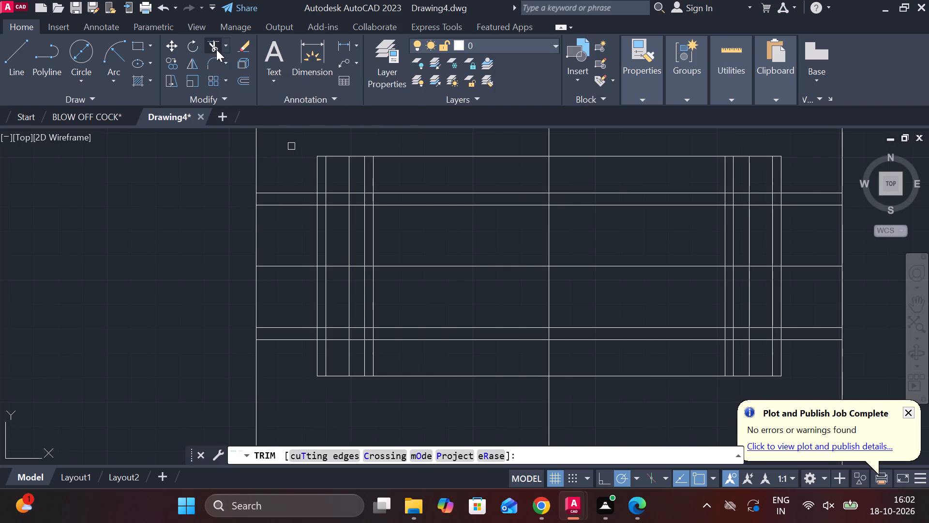
{"action": "scroll", "coordinate": [317, 202], "scroll_direction": "up", "scroll_amount": 2}
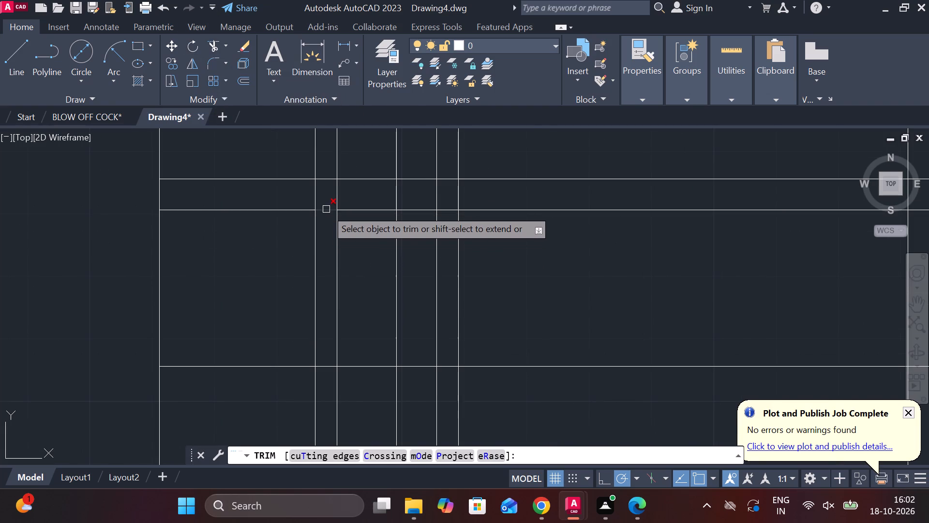
{"action": "left_click", "coordinate": [326, 208]}
Trim the inner line of the lower horizontal pair between the body's two leftmost vertical lines.
{"action": "scroll", "coordinate": [326, 208], "scroll_direction": "down", "scroll_amount": 1}
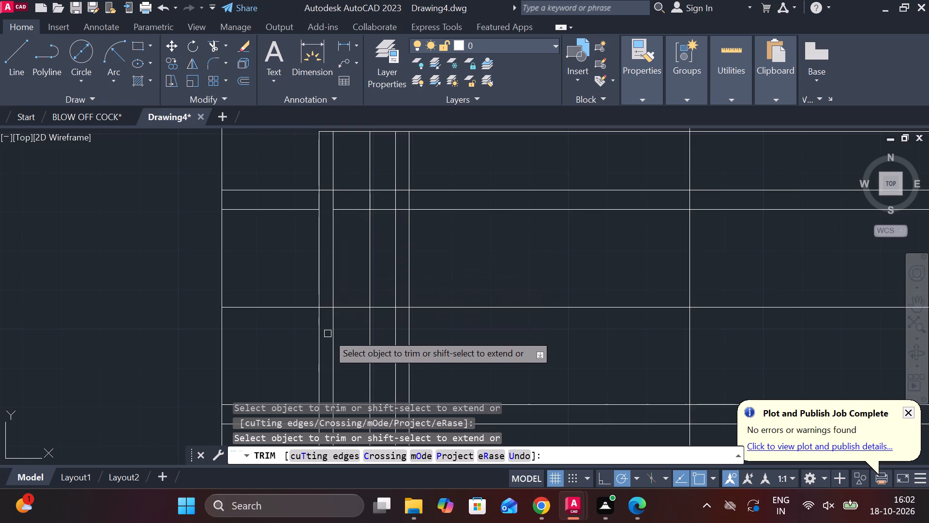
{"action": "scroll", "coordinate": [328, 334], "scroll_direction": "down", "scroll_amount": 2}
{"action": "scroll", "coordinate": [322, 376], "scroll_direction": "up", "scroll_amount": 3}
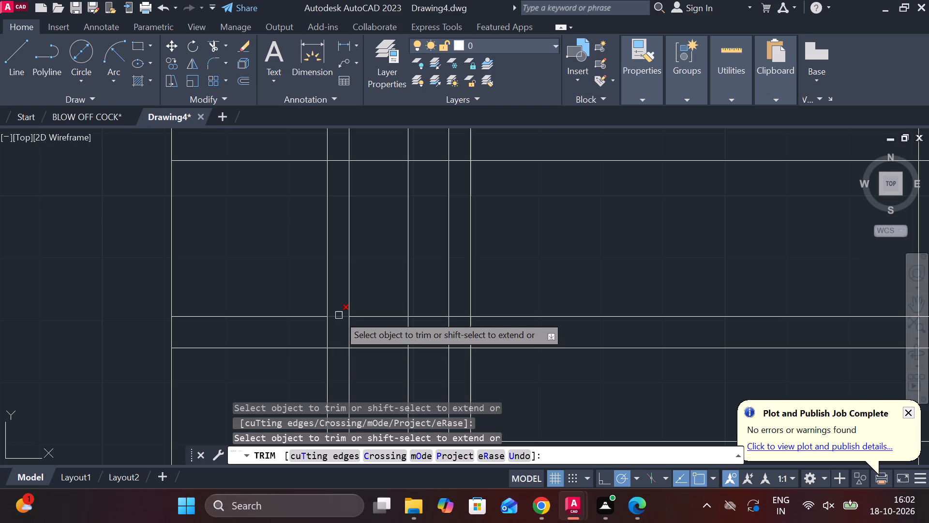
{"action": "scroll", "coordinate": [339, 315], "scroll_direction": "up", "scroll_amount": 3}
{"action": "scroll", "coordinate": [339, 315], "scroll_direction": "down", "scroll_amount": 6}
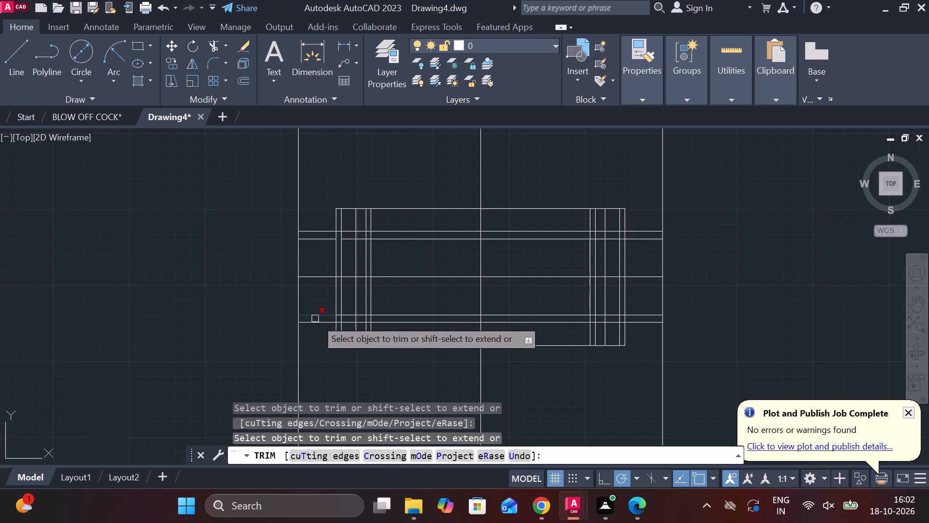
{"action": "scroll", "coordinate": [343, 326], "scroll_direction": "up", "scroll_amount": 2}
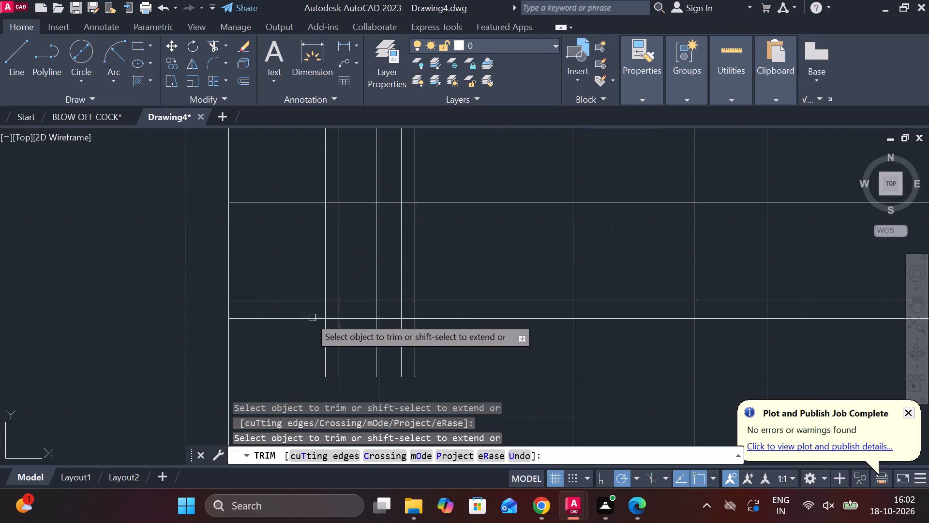
{"action": "left_click", "coordinate": [331, 297]}
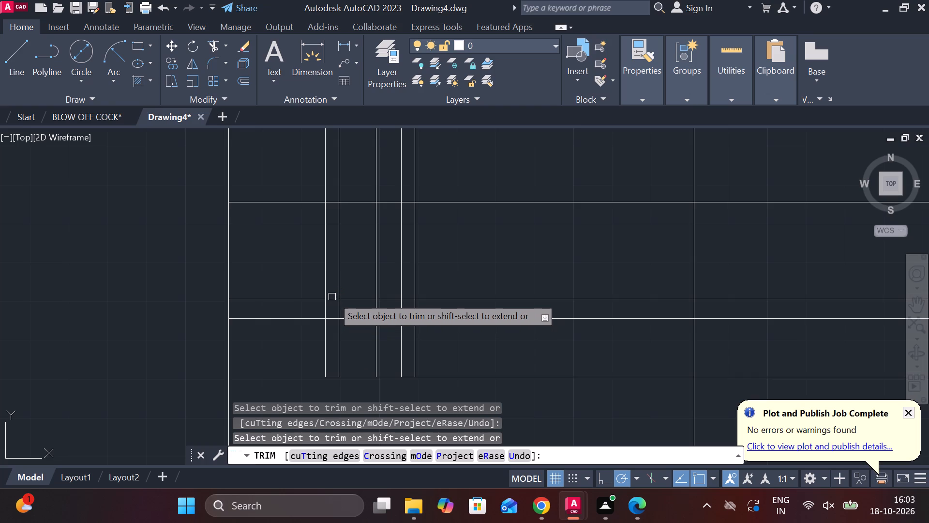
{"action": "scroll", "coordinate": [342, 281], "scroll_direction": "down", "scroll_amount": 2}
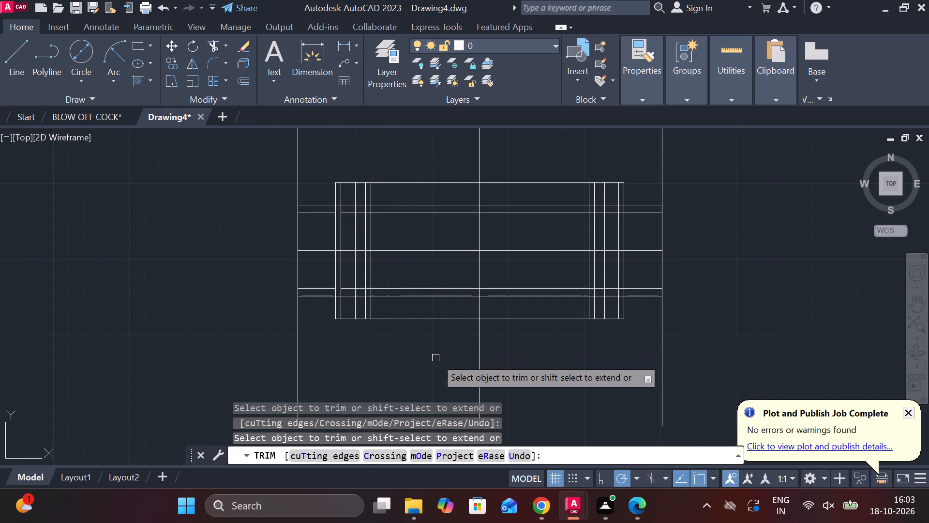
{"action": "key", "text": "Escape"}
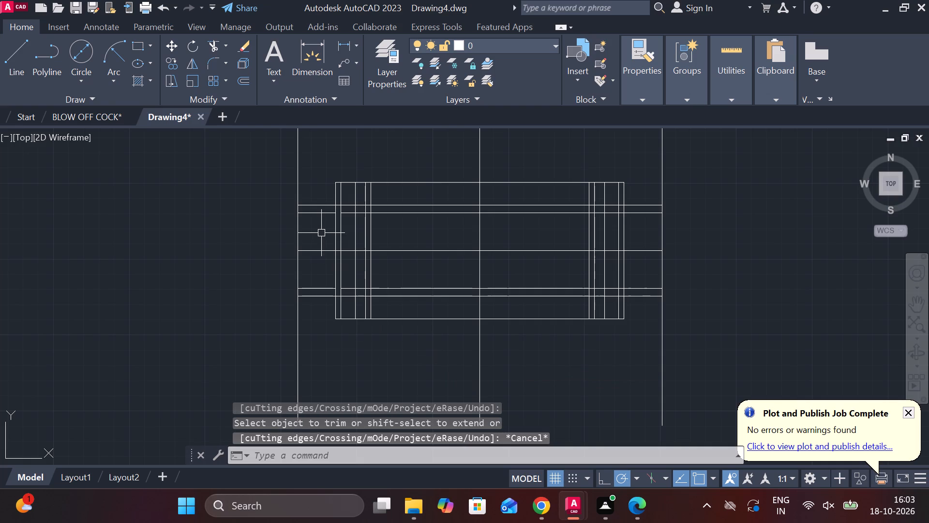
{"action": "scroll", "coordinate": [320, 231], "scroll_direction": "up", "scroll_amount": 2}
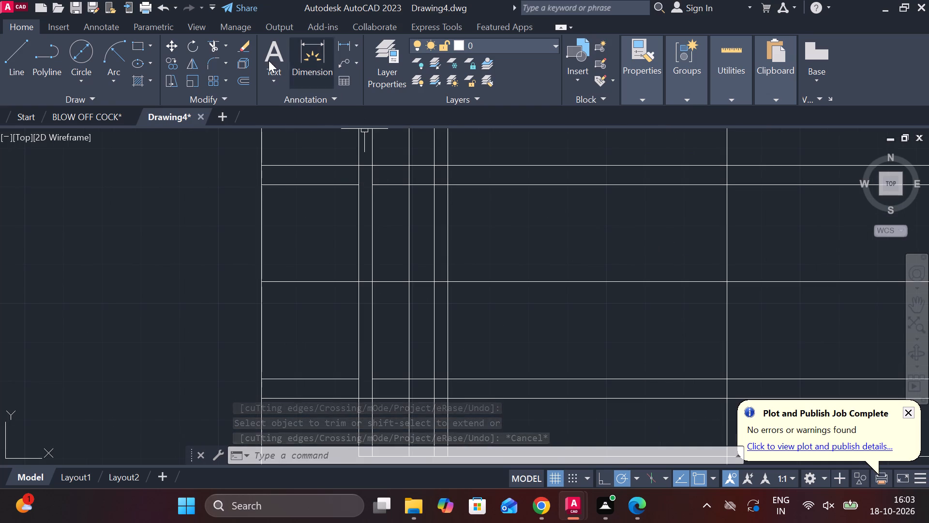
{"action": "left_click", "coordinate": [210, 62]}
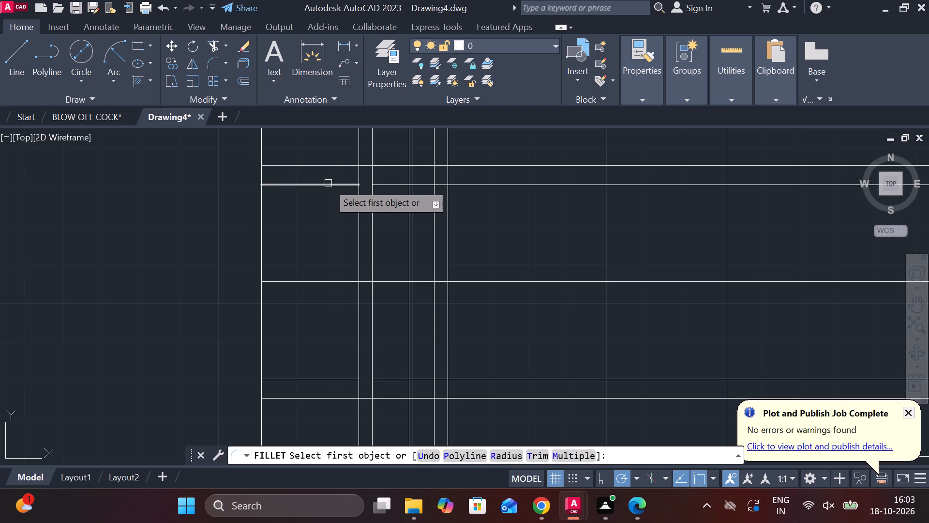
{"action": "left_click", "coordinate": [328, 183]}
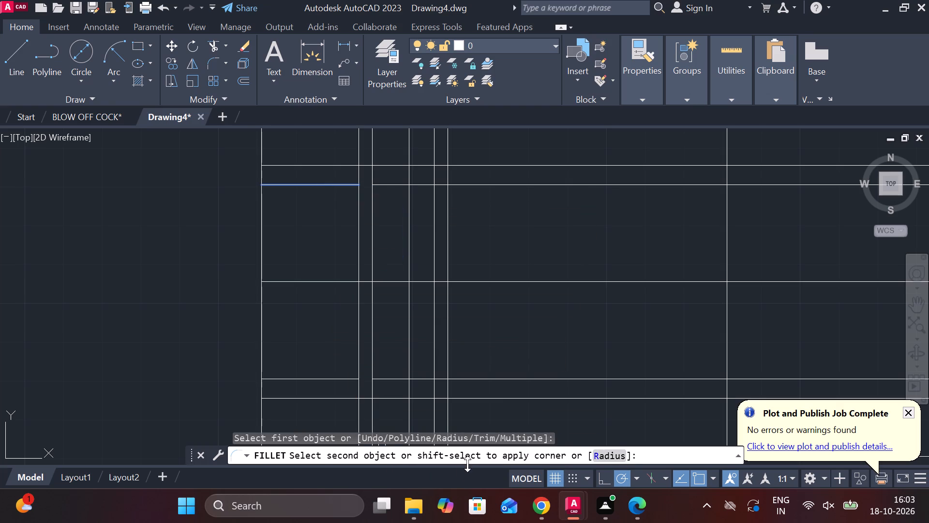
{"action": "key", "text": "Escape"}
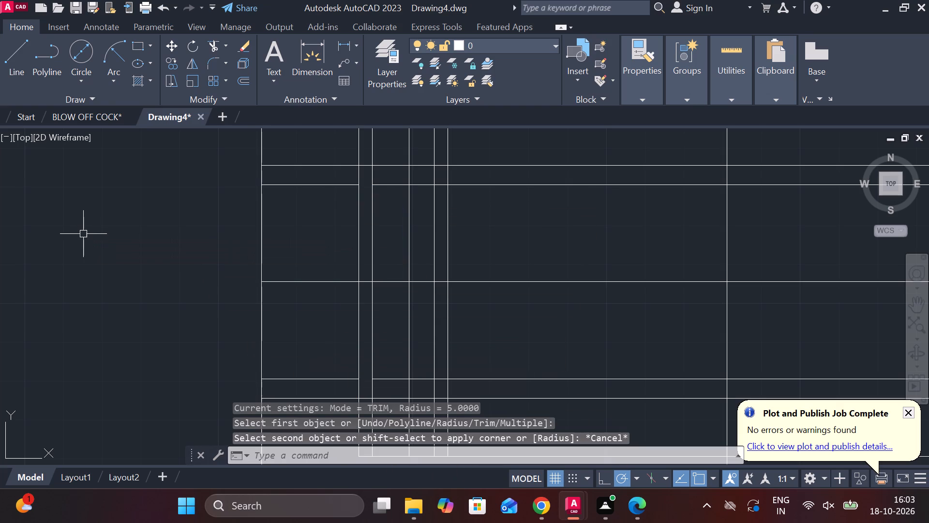
Fillet the left stub of the upper inner horizontal line to the upper part of the body's left edge with radius 5.
{"action": "left_click", "coordinate": [210, 64]}
{"action": "left_click", "coordinate": [509, 458]}
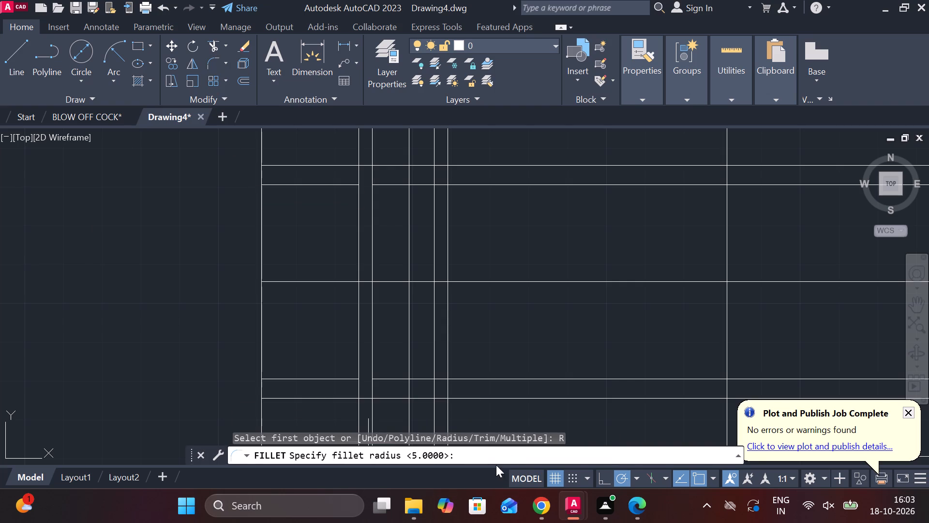
{"action": "key", "text": "Return"}
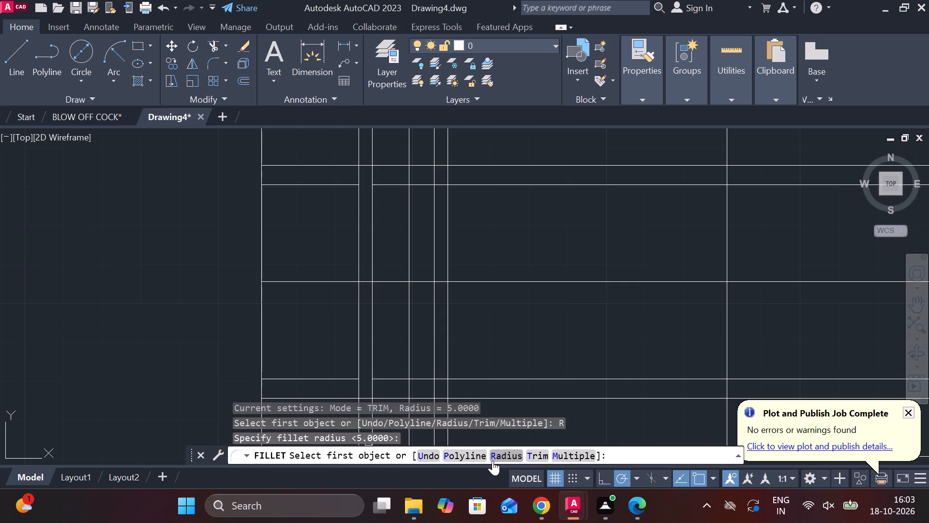
{"action": "left_click", "coordinate": [343, 183]}
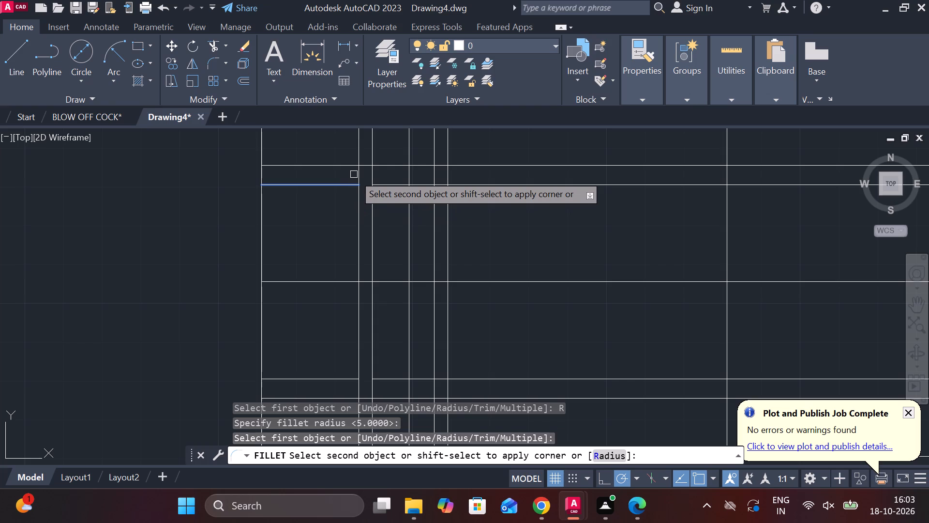
{"action": "left_click", "coordinate": [359, 174]}
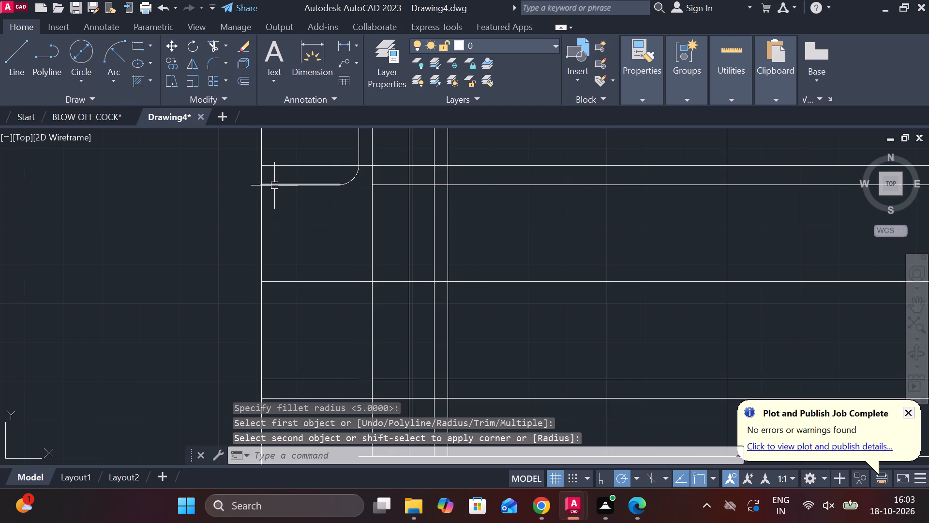
Fillet the upper inner line's left stub to the outer left vertical line with radius 5.
{"action": "left_click", "coordinate": [209, 63]}
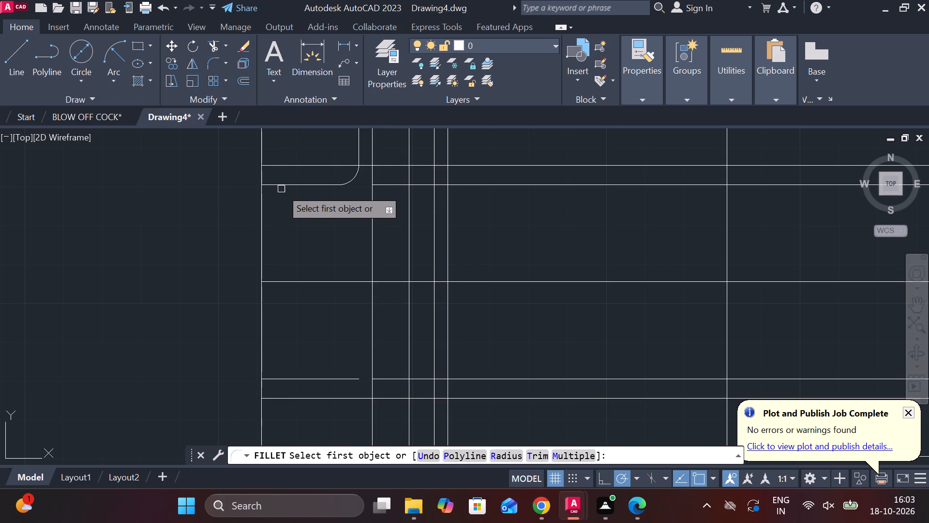
{"action": "left_click", "coordinate": [279, 184]}
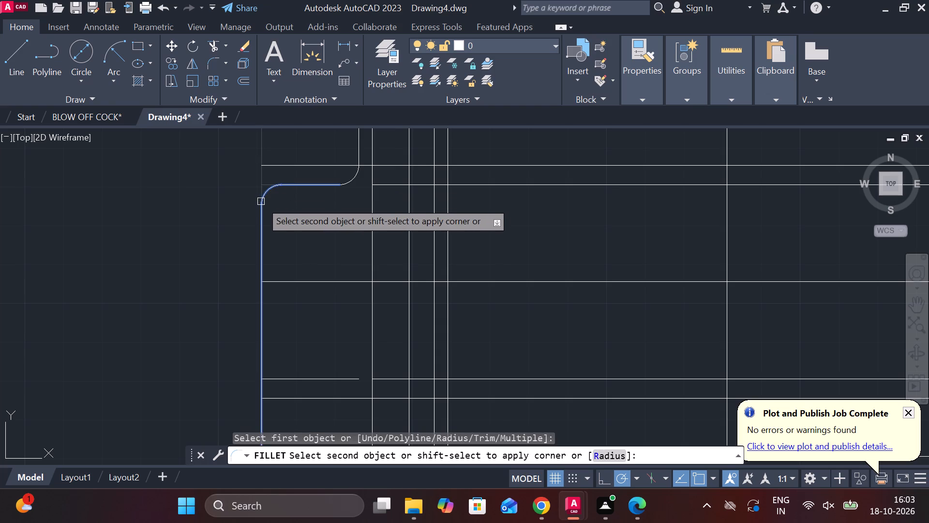
{"action": "left_click", "coordinate": [261, 201]}
Extend the body's shortened left vertical edge down through the centreline and the lower stub to the bottom horizontal line.
{"action": "scroll", "coordinate": [300, 241], "scroll_direction": "down", "scroll_amount": 1}
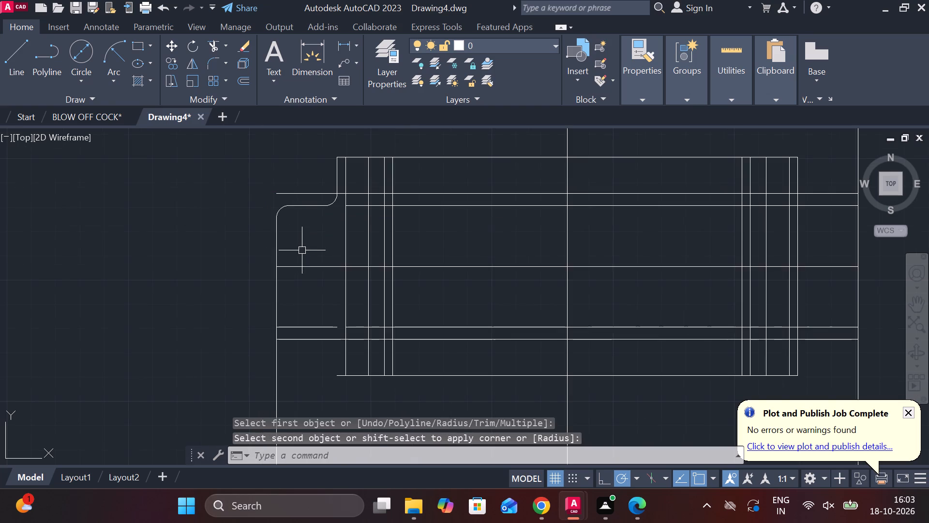
{"action": "scroll", "coordinate": [305, 331], "scroll_direction": "up", "scroll_amount": 2}
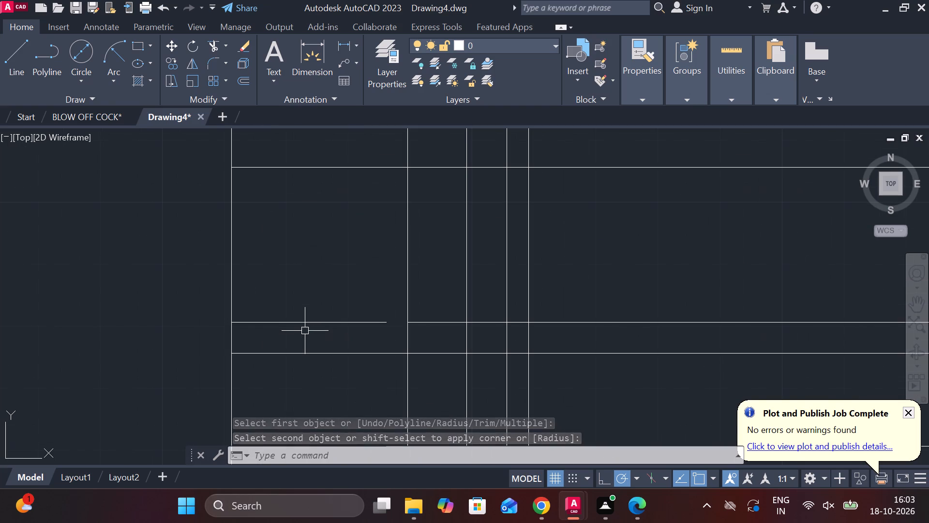
{"action": "scroll", "coordinate": [345, 333], "scroll_direction": "down", "scroll_amount": 2}
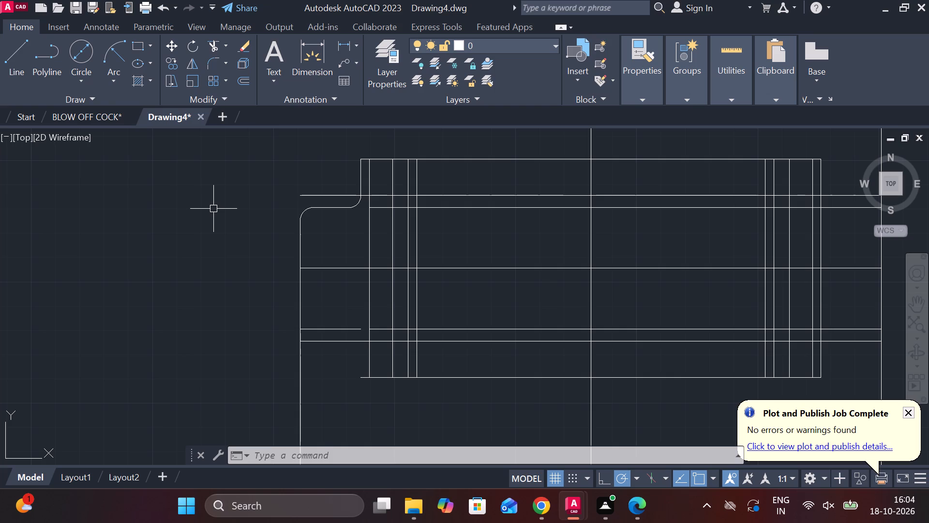
{"action": "key", "text": "Escape"}
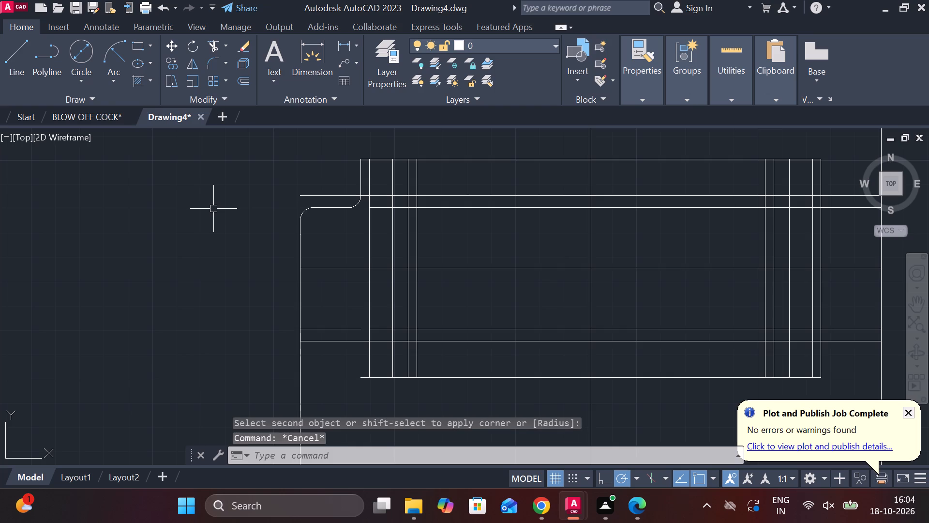
{"action": "type", "text": "EX"}
{"action": "key", "text": "Return"}
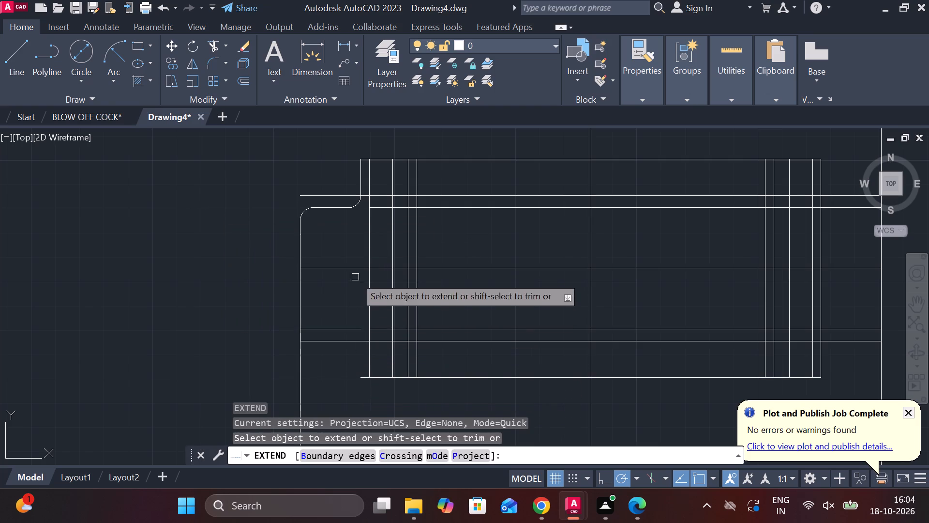
{"action": "left_click", "coordinate": [361, 180]}
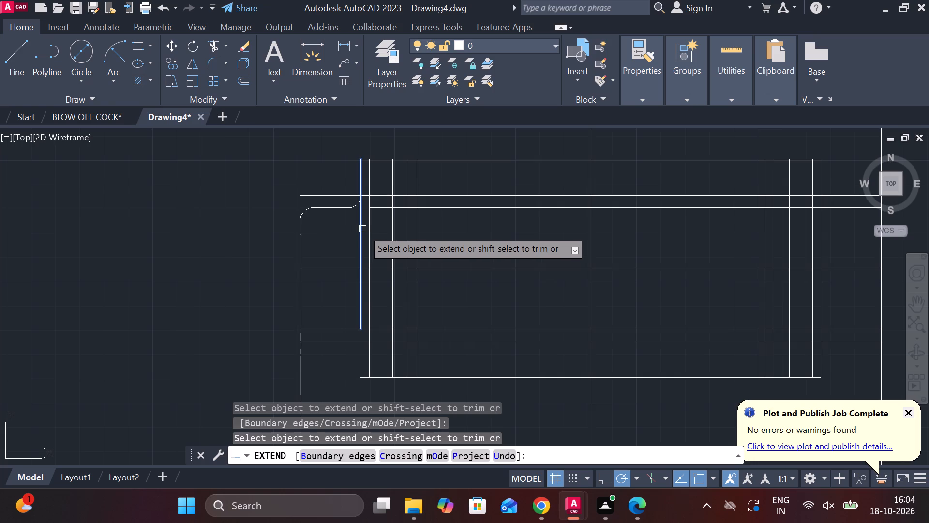
{"action": "left_click", "coordinate": [362, 229]}
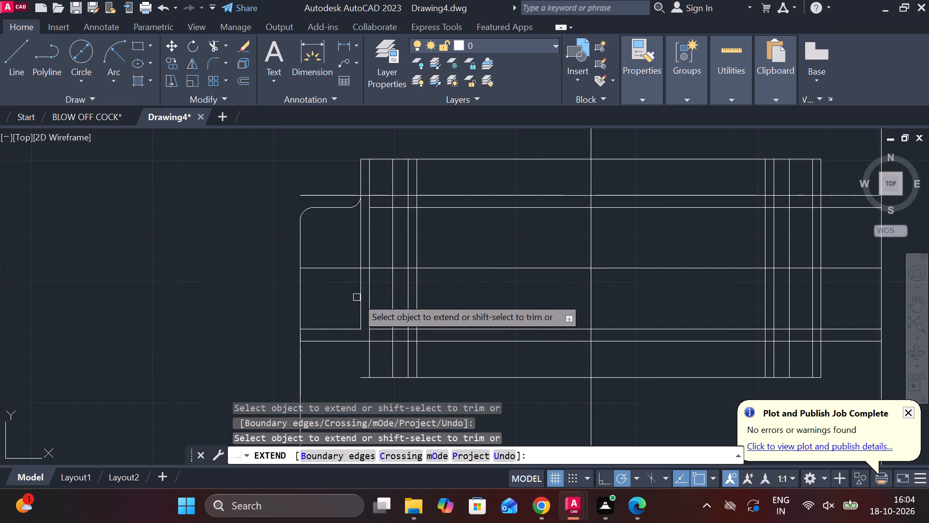
{"action": "left_click", "coordinate": [361, 297]}
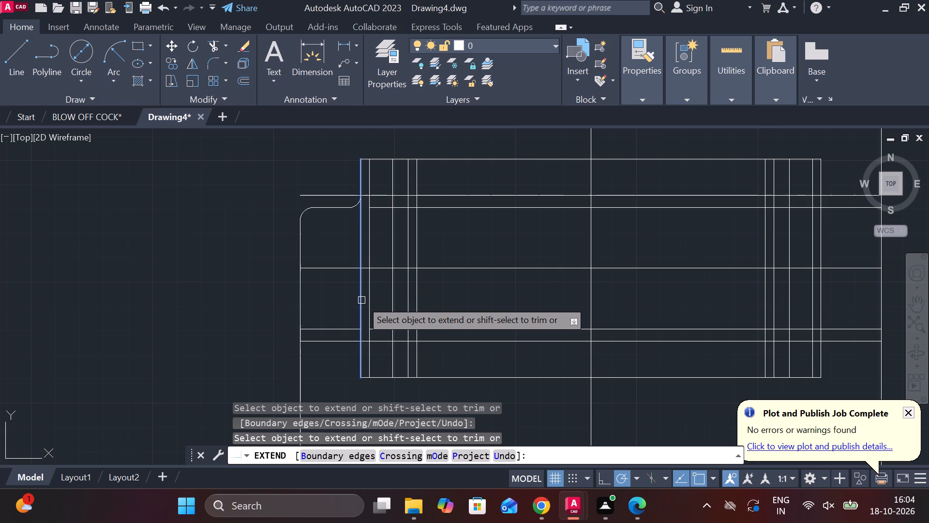
Extend the body's left vertical edge the rest of the way to the bottom horizontal line.
{"action": "left_click", "coordinate": [361, 300]}
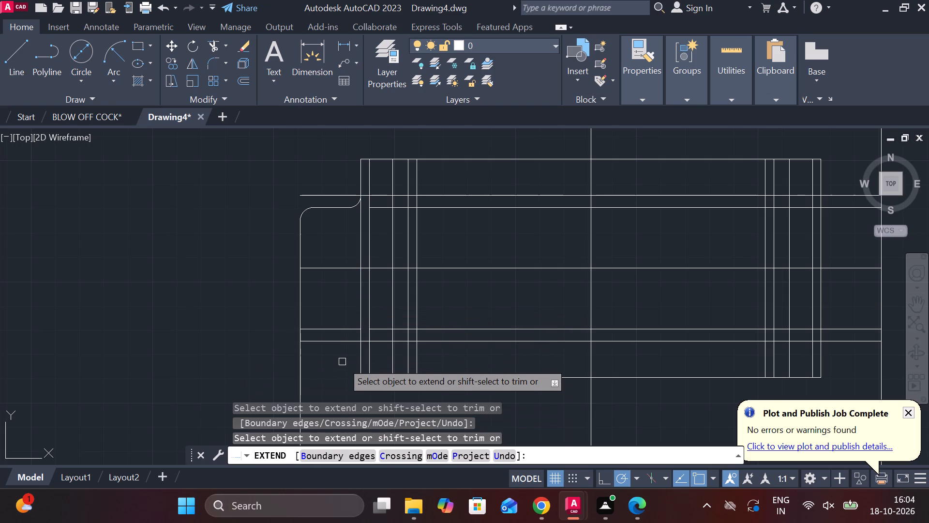
Fillet the outer left vertical line to the lower inner horizontal line's left stub with radius 5.
{"action": "left_click", "coordinate": [215, 61]}
{"action": "scroll", "coordinate": [344, 363], "scroll_direction": "up", "scroll_amount": 2}
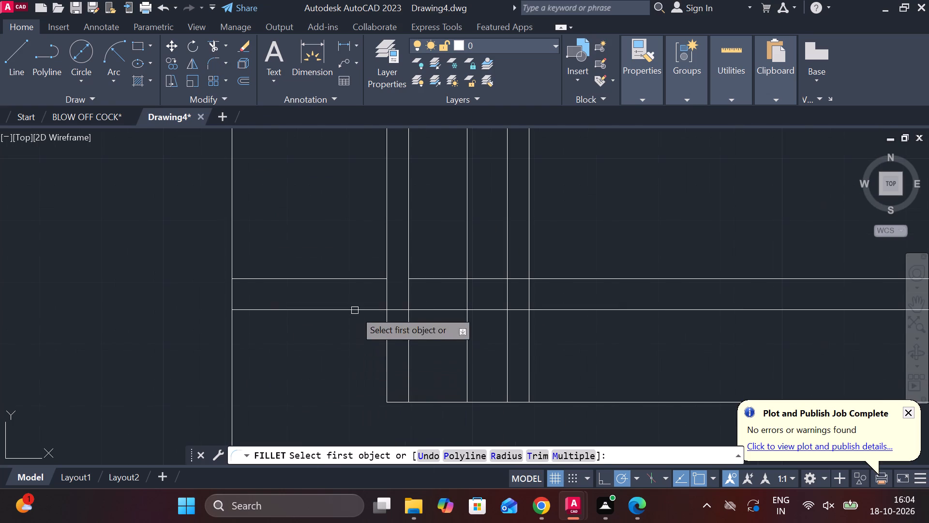
{"action": "left_click", "coordinate": [231, 240]}
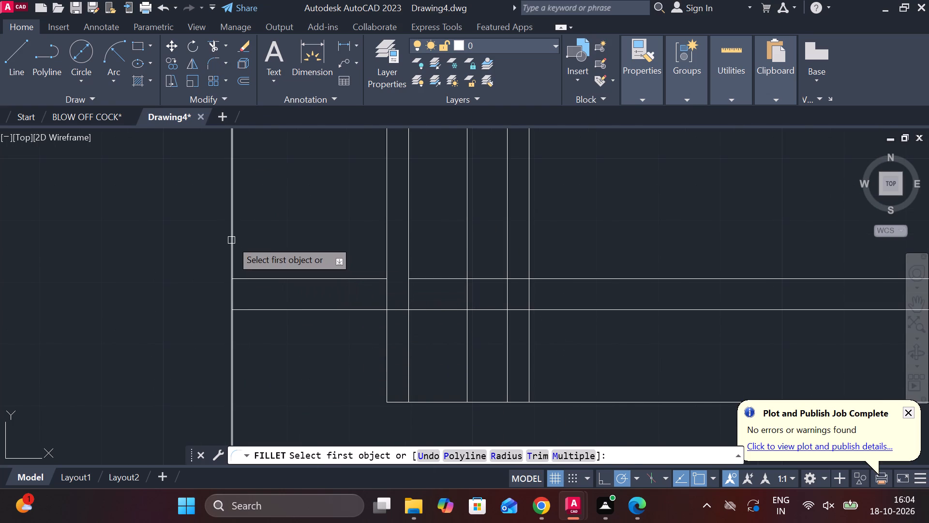
{"action": "left_click", "coordinate": [261, 280]}
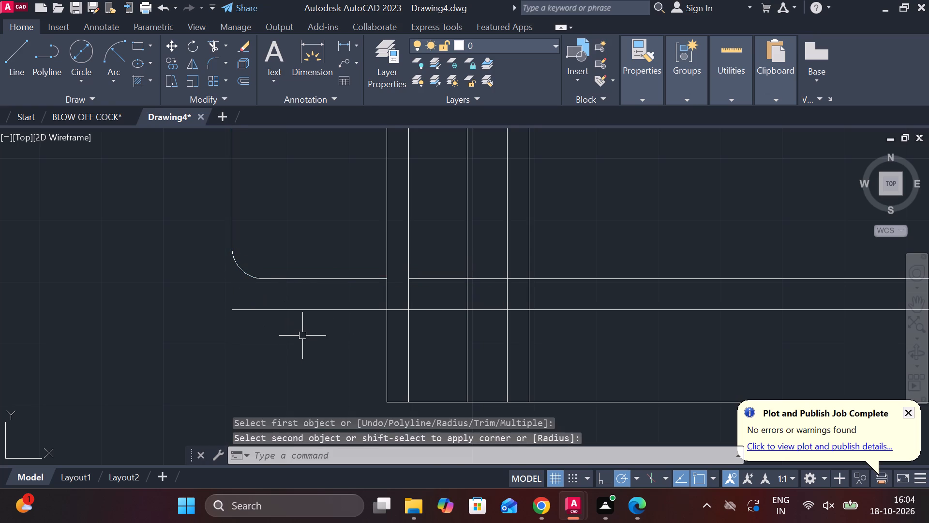
Fillet the lower inner line's left stub to the lower part of the body's left vertical edge with radius 5.
{"action": "left_click", "coordinate": [213, 64]}
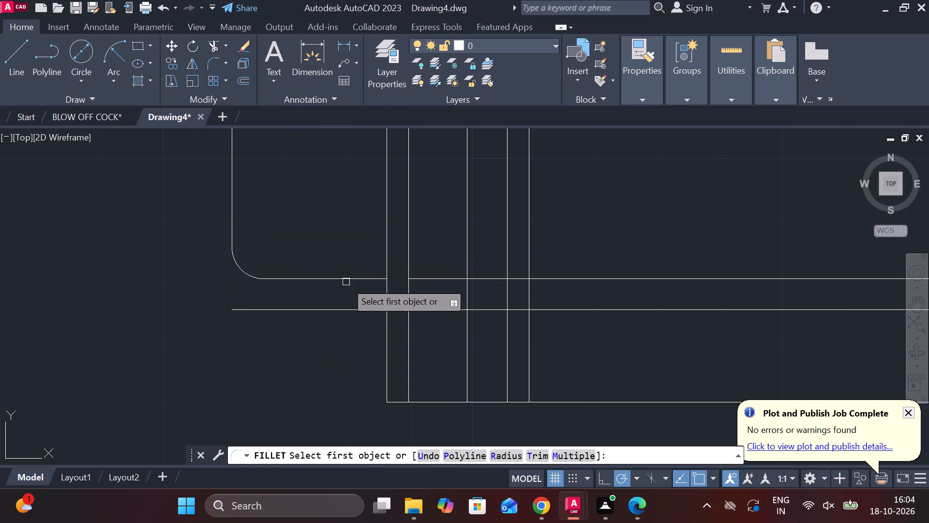
{"action": "left_click", "coordinate": [348, 279]}
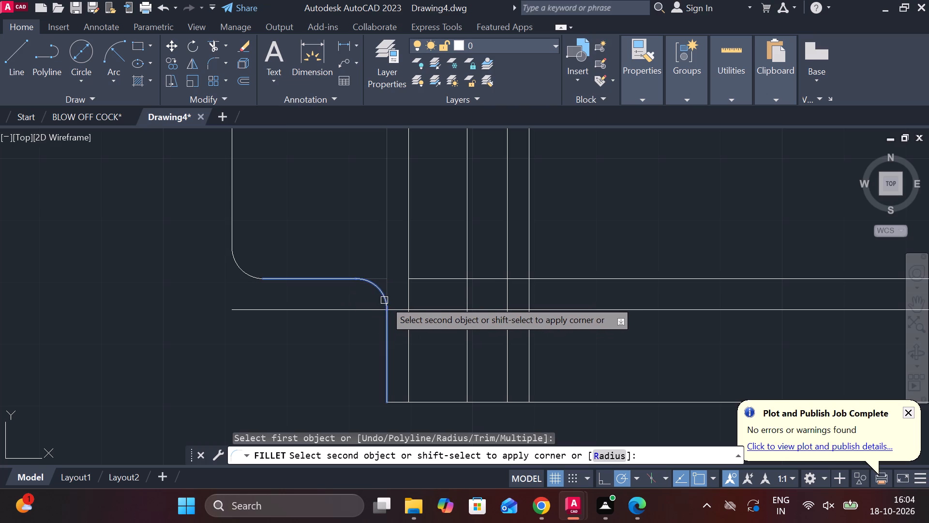
{"action": "left_click", "coordinate": [386, 299]}
{"action": "scroll", "coordinate": [357, 358], "scroll_direction": "down", "scroll_amount": 2}
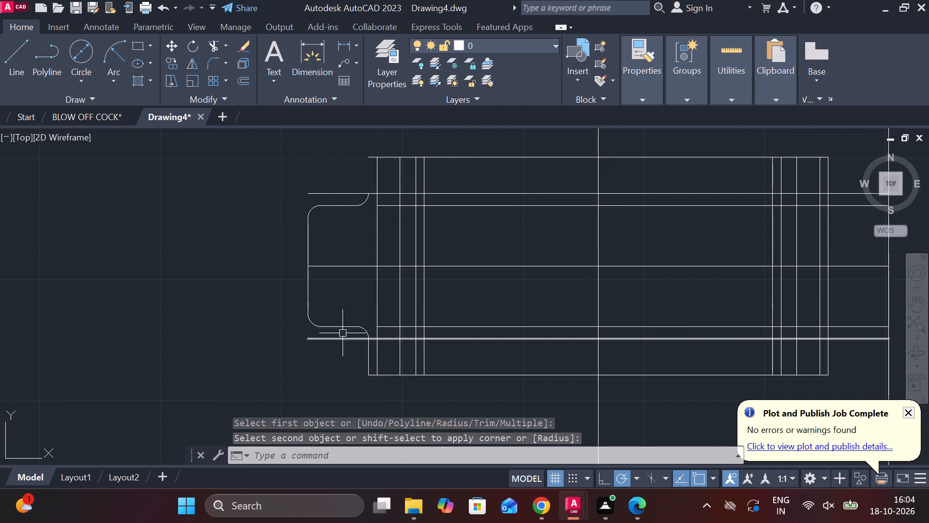
{"action": "key", "text": "Escape"}
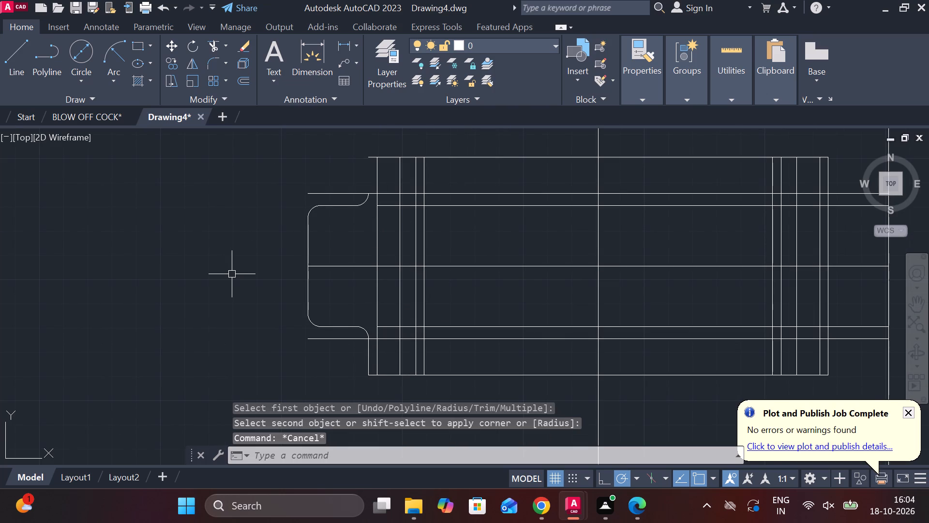
Extend the body's shortened left vertical edge up through the centreline to the top horizontal line.
{"action": "type", "text": "EX"}
{"action": "key", "text": "Return"}
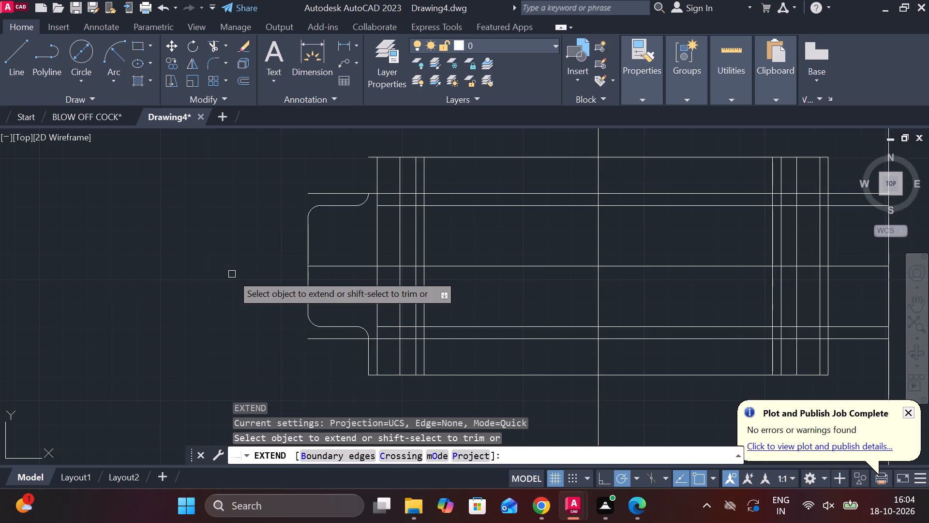
{"action": "left_click", "coordinate": [370, 356]}
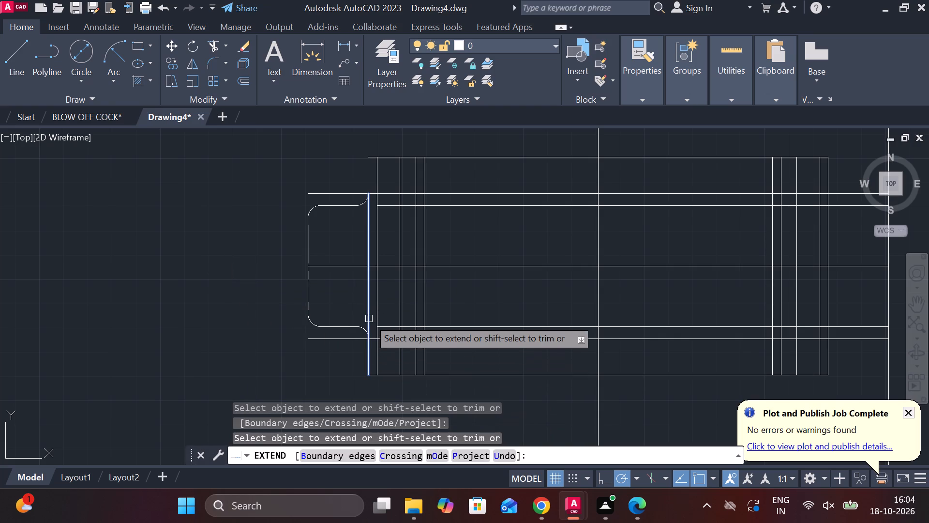
{"action": "left_click", "coordinate": [368, 316]}
{"action": "left_click", "coordinate": [366, 238]}
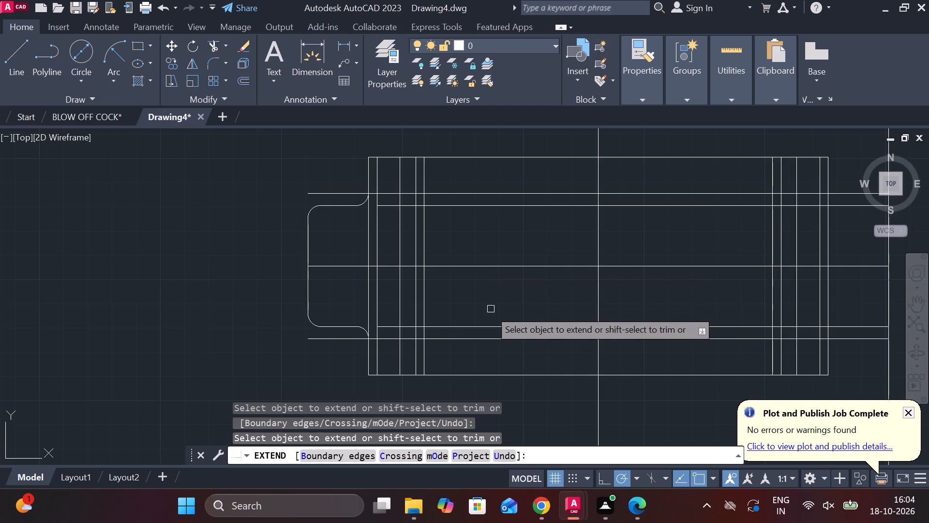
Trim the upper and lower outer horizontal lines where they project left of the body's left edge.
{"action": "scroll", "coordinate": [480, 282], "scroll_direction": "down", "scroll_amount": 1}
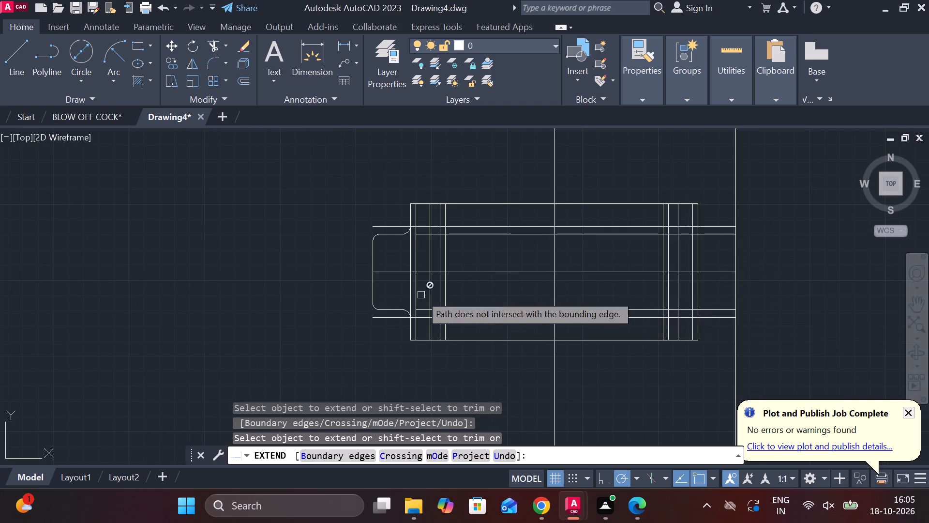
{"action": "left_click", "coordinate": [212, 39]}
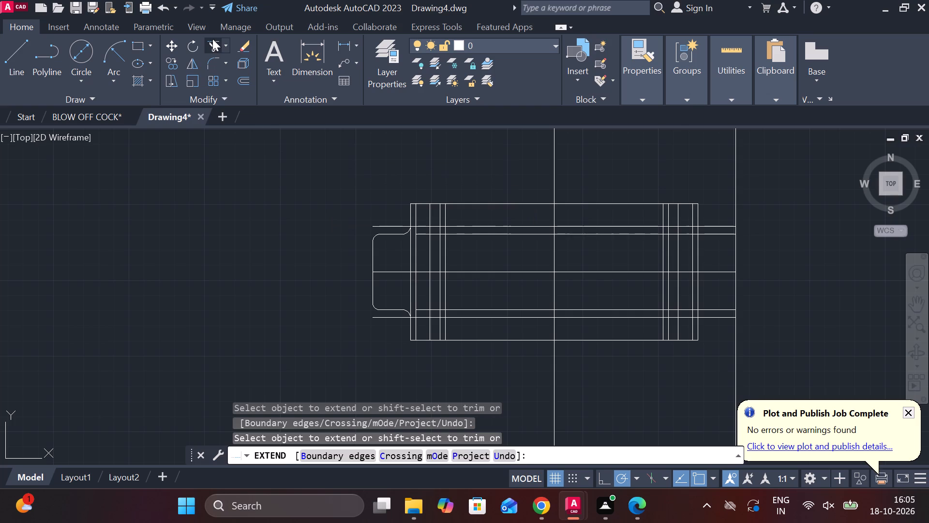
{"action": "left_click", "coordinate": [390, 228]}
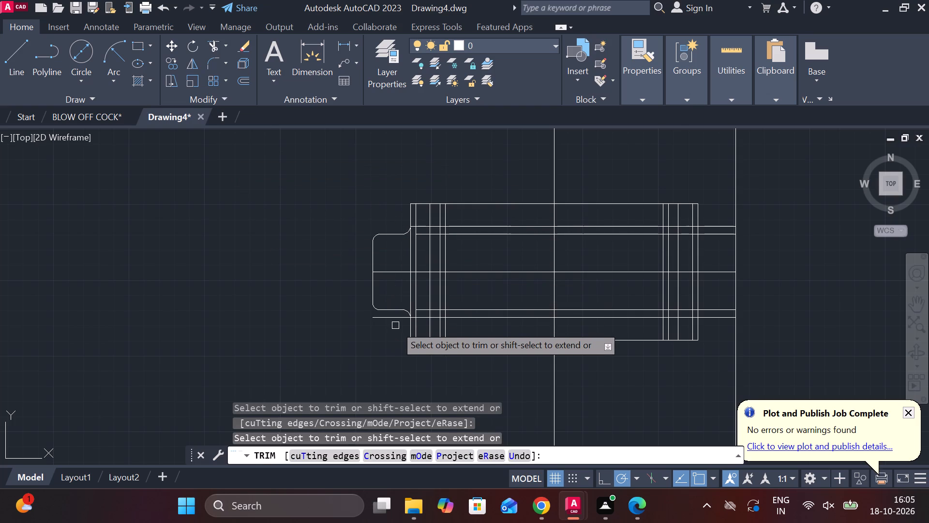
{"action": "left_click", "coordinate": [396, 318]}
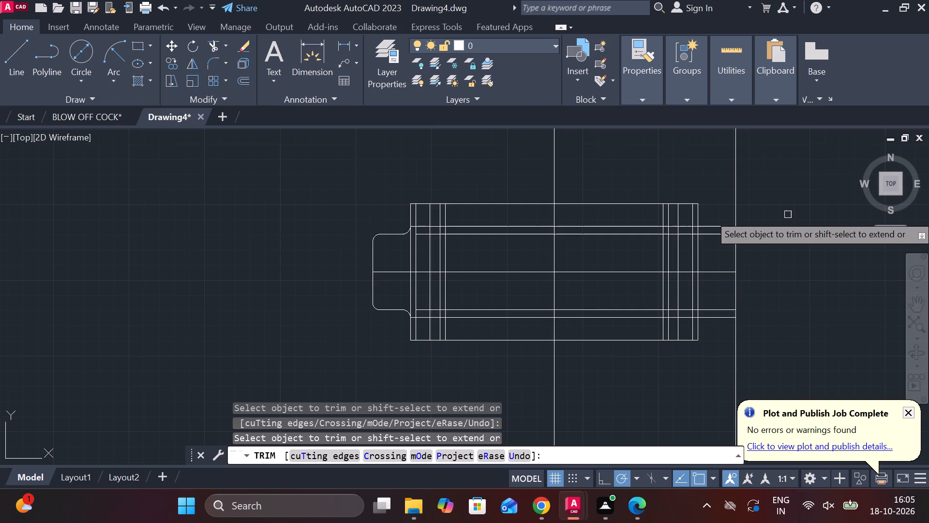
Trim the upper and lower inner horizontal lines between the body's two rightmost vertical lines.
{"action": "scroll", "coordinate": [788, 215], "scroll_direction": "up", "scroll_amount": 2}
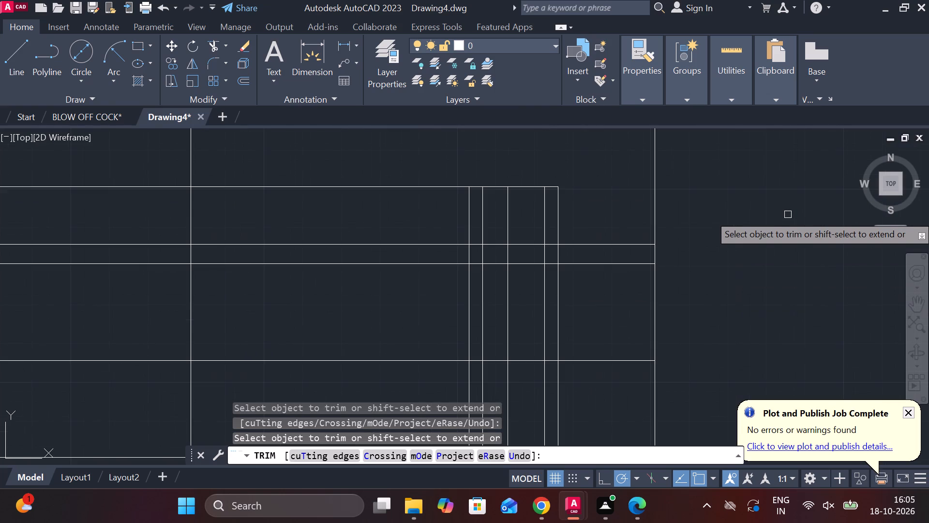
{"action": "scroll", "coordinate": [788, 215], "scroll_direction": "down", "scroll_amount": 1}
{"action": "scroll", "coordinate": [788, 215], "scroll_direction": "up", "scroll_amount": 1}
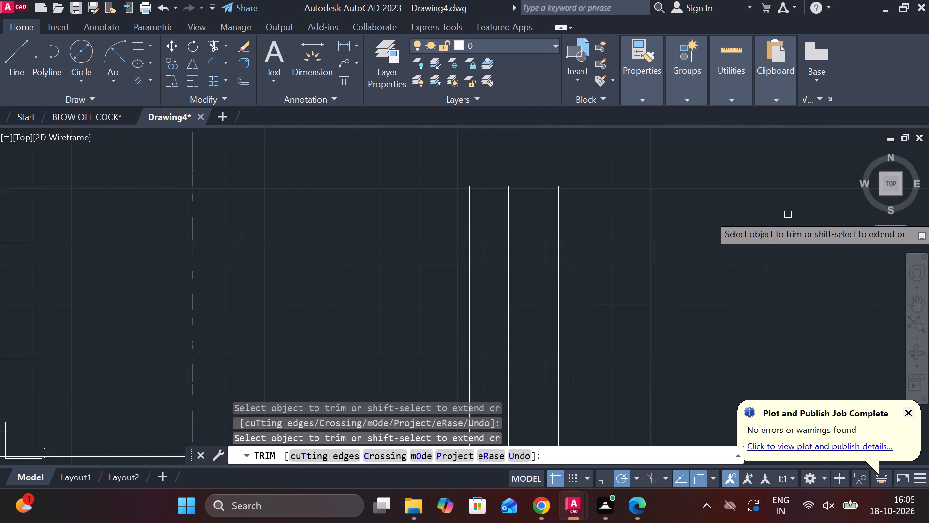
{"action": "left_click", "coordinate": [550, 261]}
{"action": "scroll", "coordinate": [550, 272], "scroll_direction": "down", "scroll_amount": 2}
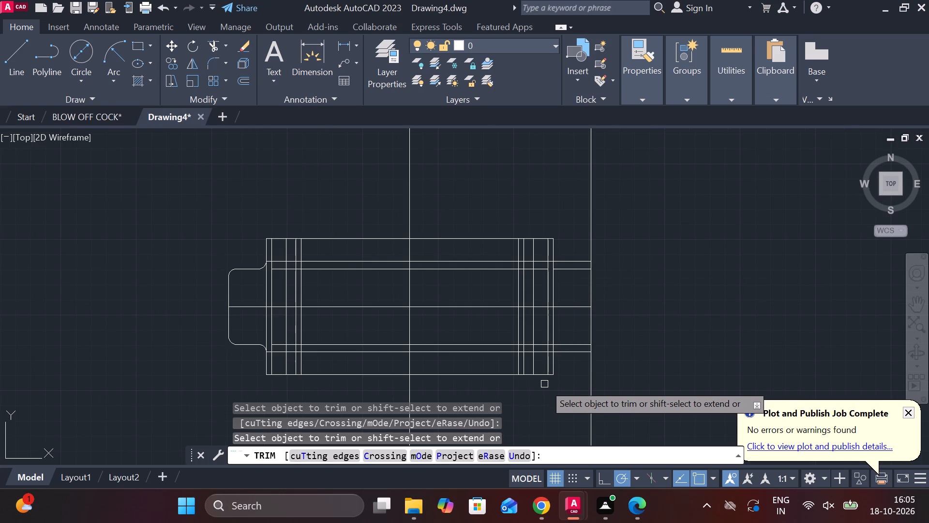
{"action": "scroll", "coordinate": [544, 384], "scroll_direction": "up", "scroll_amount": 1}
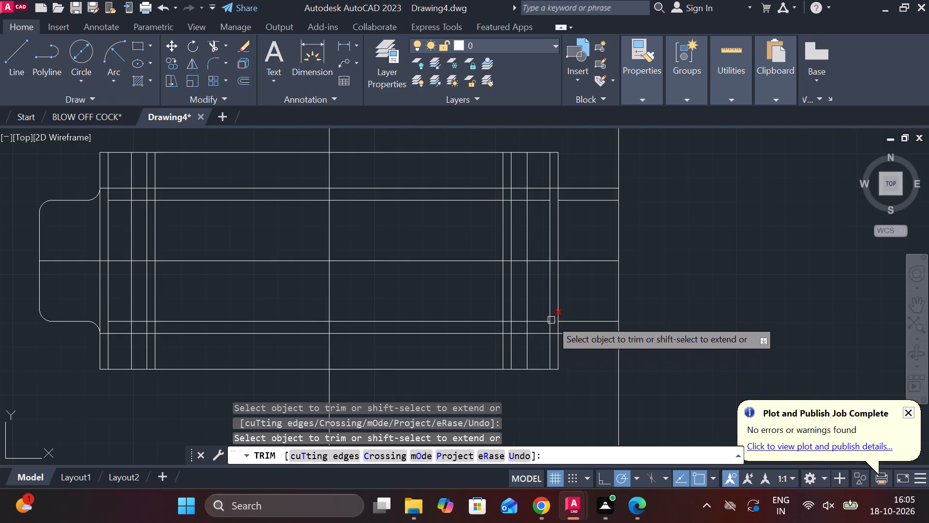
{"action": "left_click", "coordinate": [554, 320]}
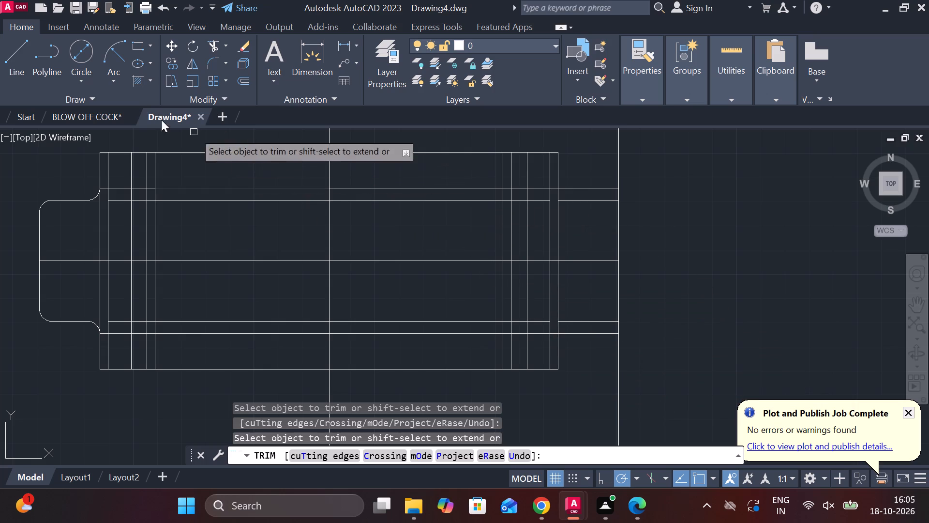
Fillet the lower inner line's right stub to the lower part of the body's right vertical edge with radius 5.
{"action": "left_click", "coordinate": [218, 60]}
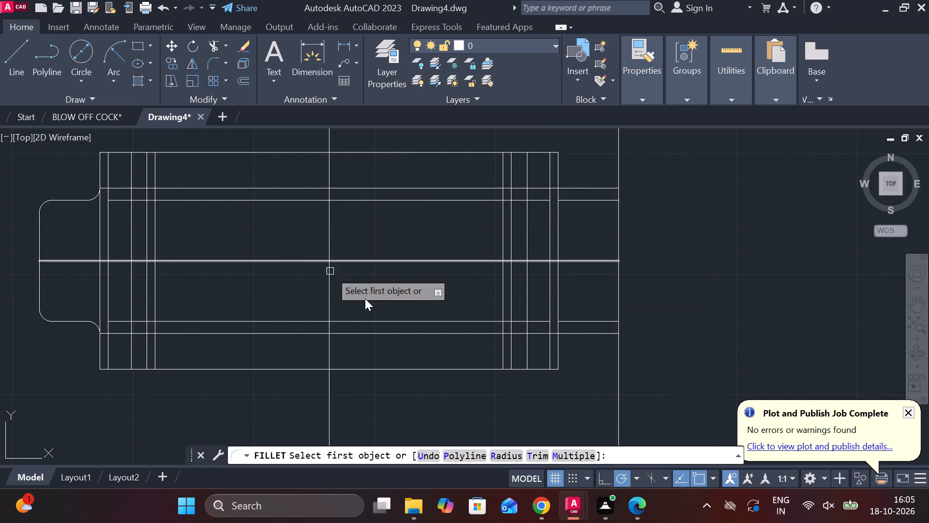
{"action": "left_click", "coordinate": [586, 322]}
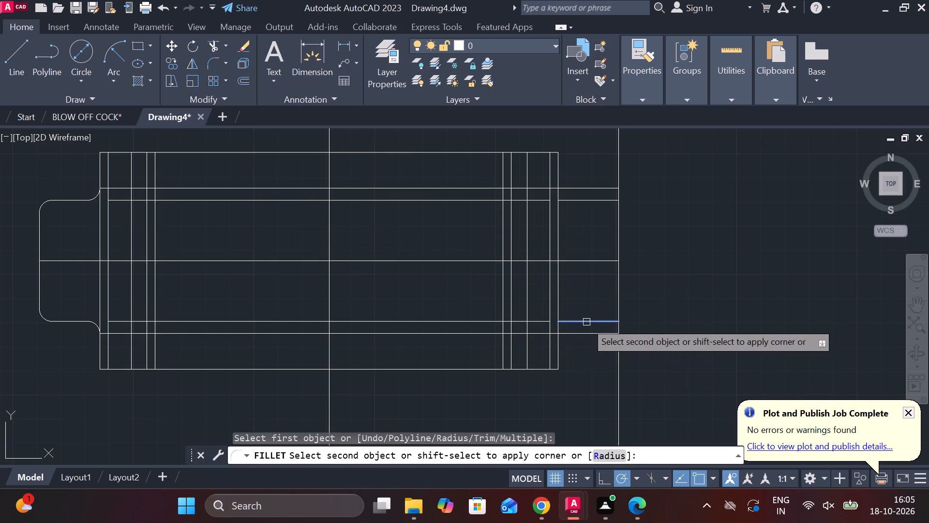
{"action": "scroll", "coordinate": [562, 331], "scroll_direction": "up", "scroll_amount": 2}
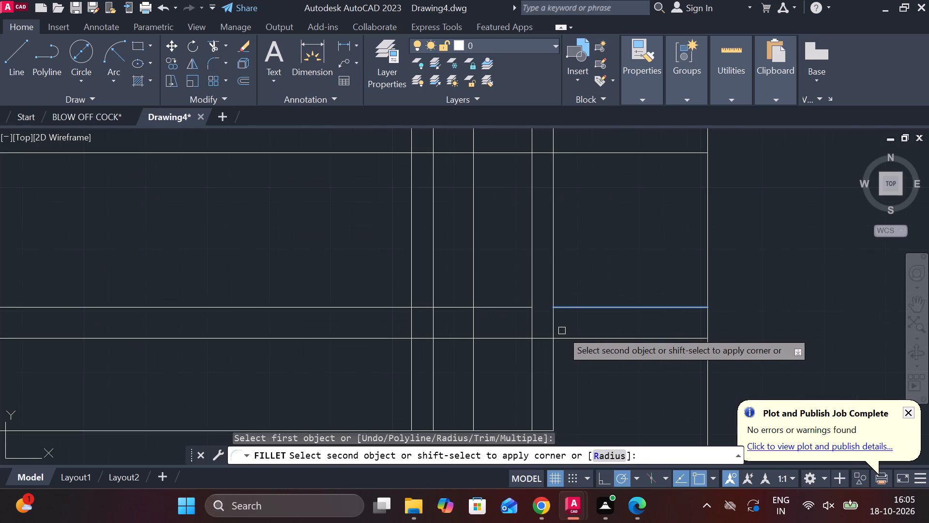
{"action": "left_click", "coordinate": [552, 324]}
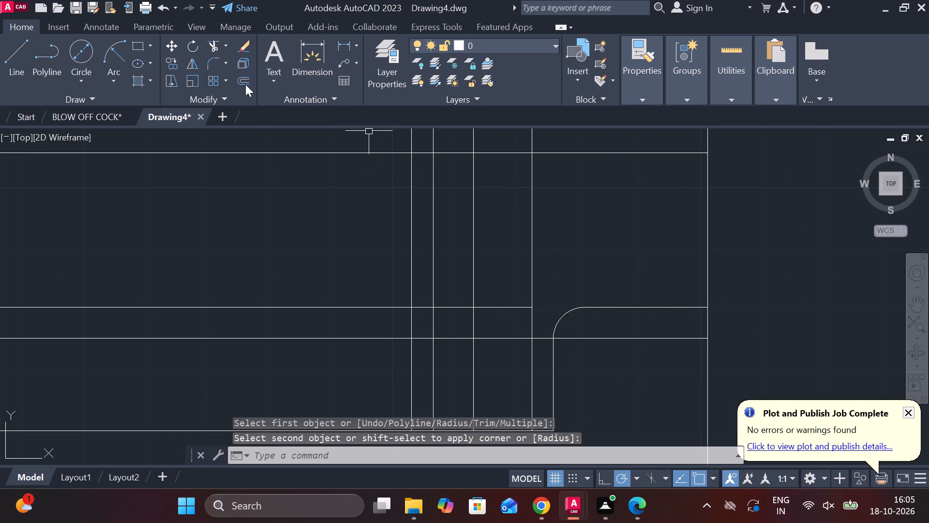
Fillet the lower inner line's right stub to the outer right vertical line with radius 5.
{"action": "left_click", "coordinate": [213, 61]}
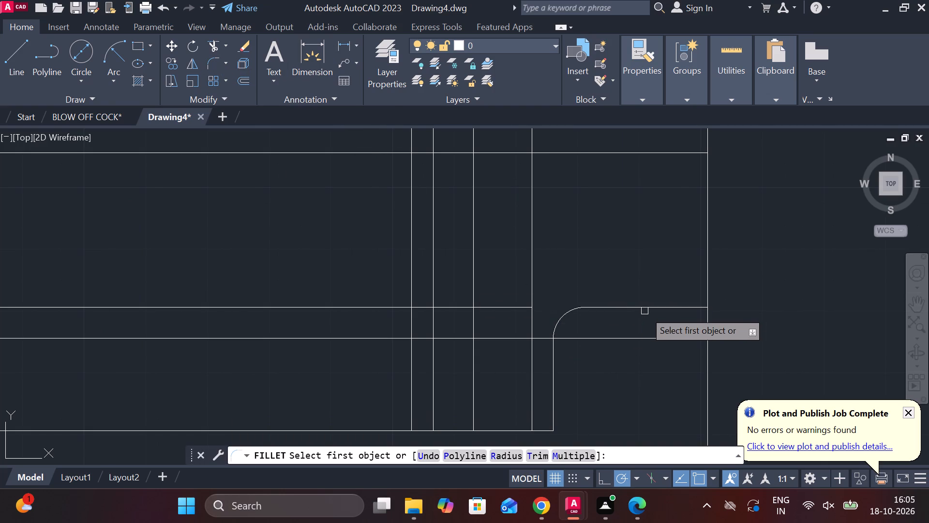
{"action": "left_click", "coordinate": [650, 308]}
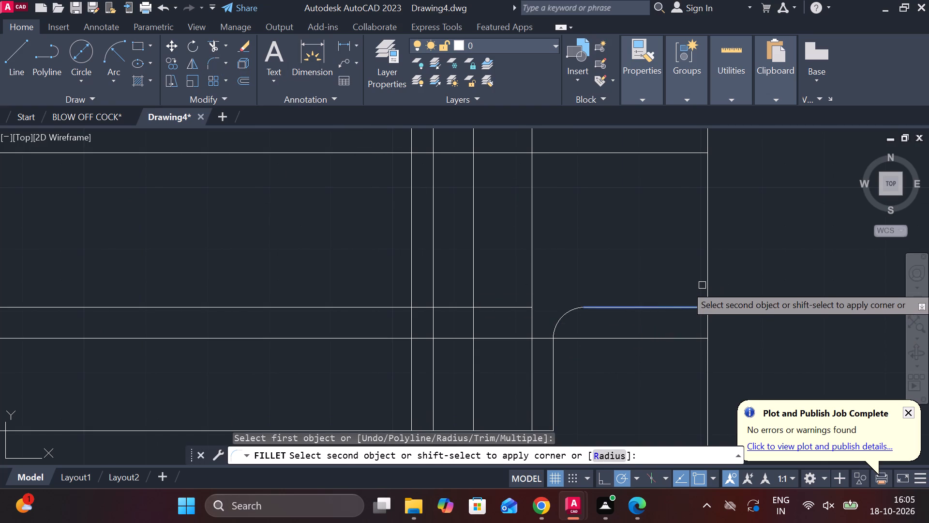
{"action": "left_click", "coordinate": [707, 280]}
{"action": "scroll", "coordinate": [707, 283], "scroll_direction": "down", "scroll_amount": 2}
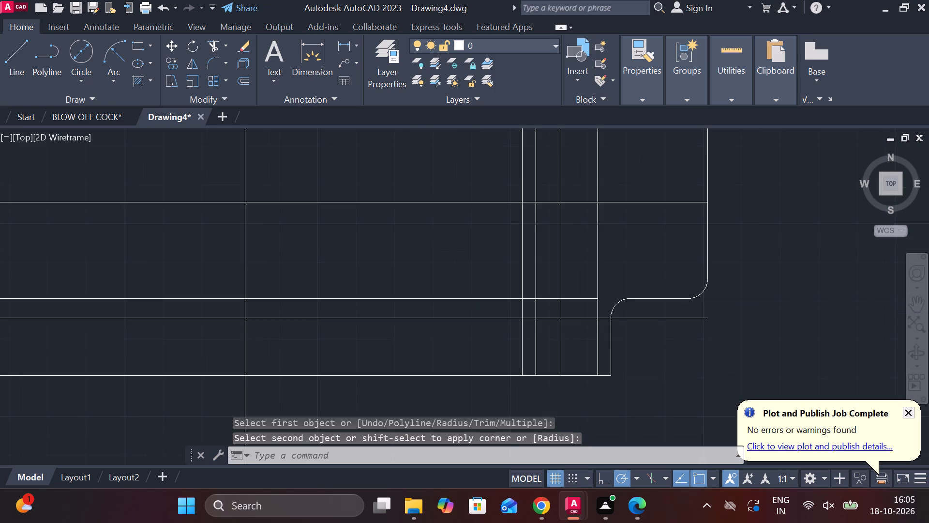
{"action": "scroll", "coordinate": [707, 283], "scroll_direction": "down", "scroll_amount": 1}
{"action": "scroll", "coordinate": [703, 224], "scroll_direction": "up", "scroll_amount": 1}
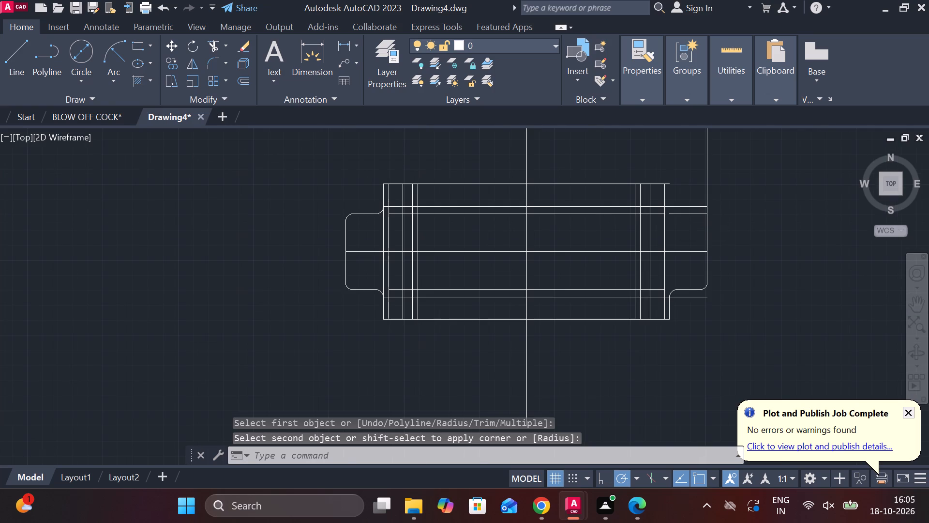
{"action": "key", "text": "Escape"}
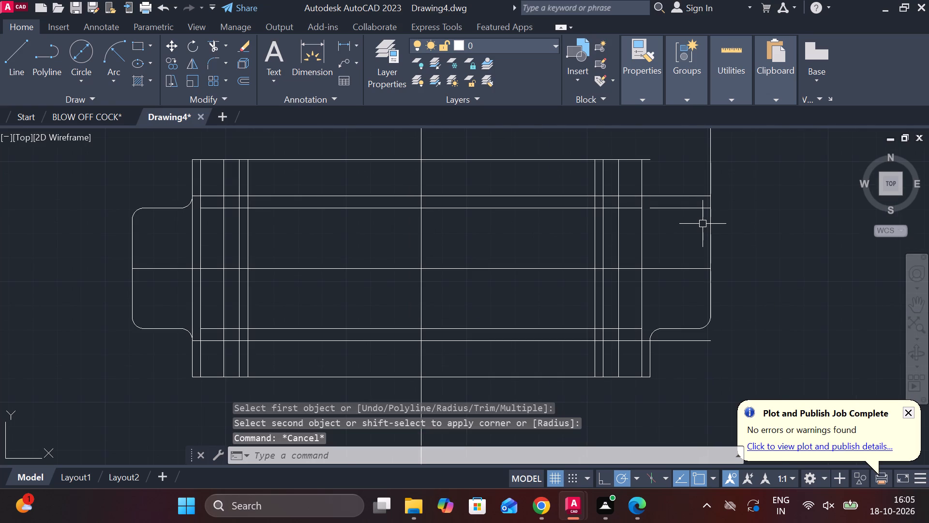
Extend the body's shortened right vertical edge up through the centreline and upper lines to the top horizontal line.
{"action": "type", "text": "EX"}
{"action": "key", "text": "Return"}
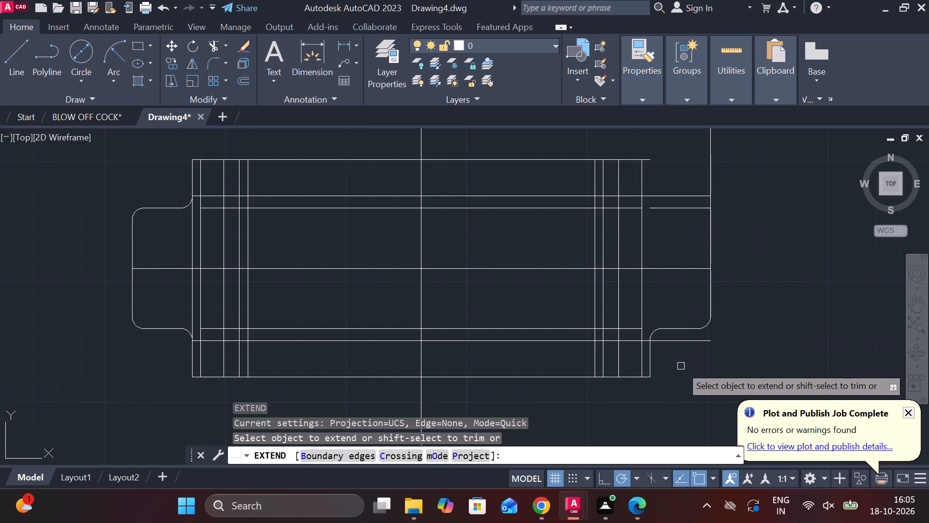
{"action": "left_click", "coordinate": [648, 355]}
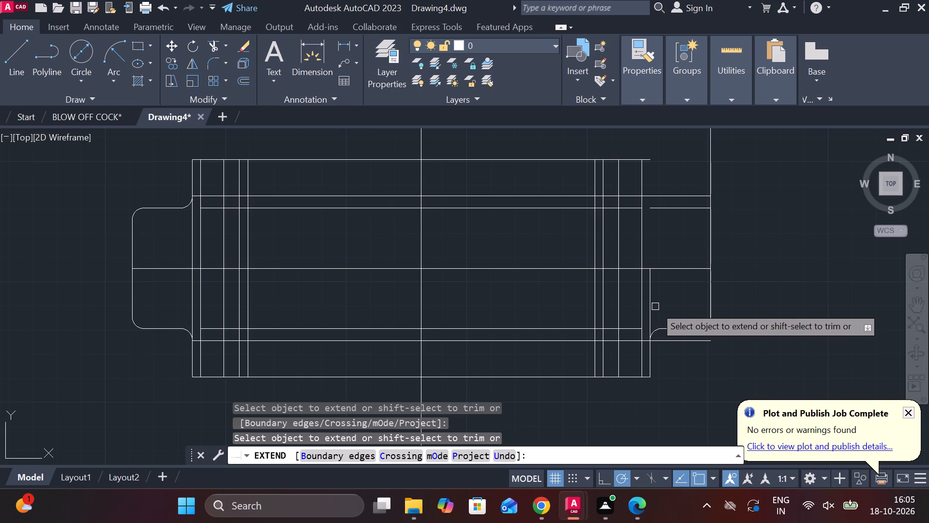
{"action": "left_click", "coordinate": [653, 308]}
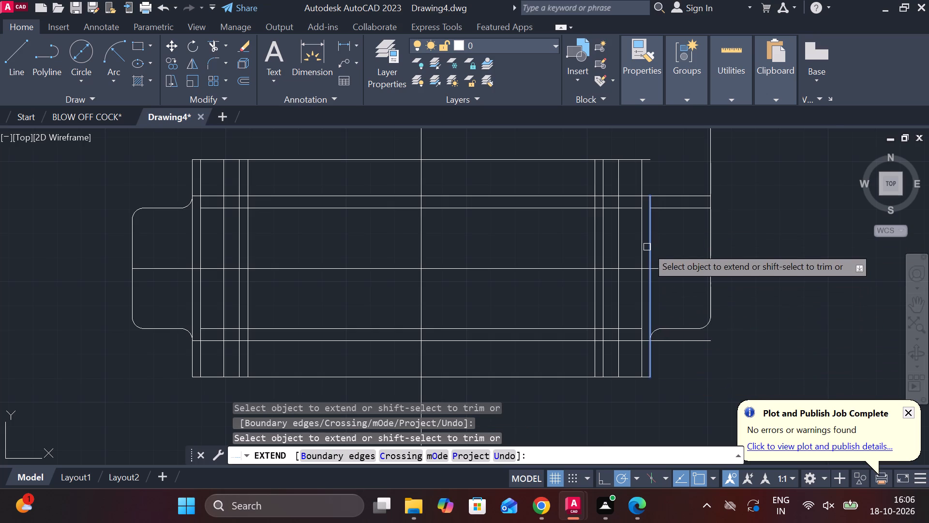
{"action": "left_click", "coordinate": [652, 242]}
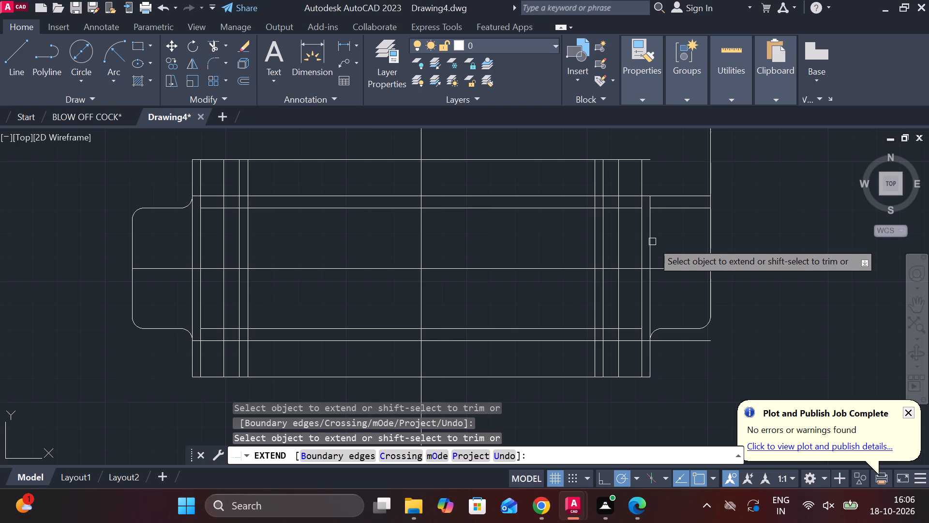
{"action": "left_click", "coordinate": [652, 242]}
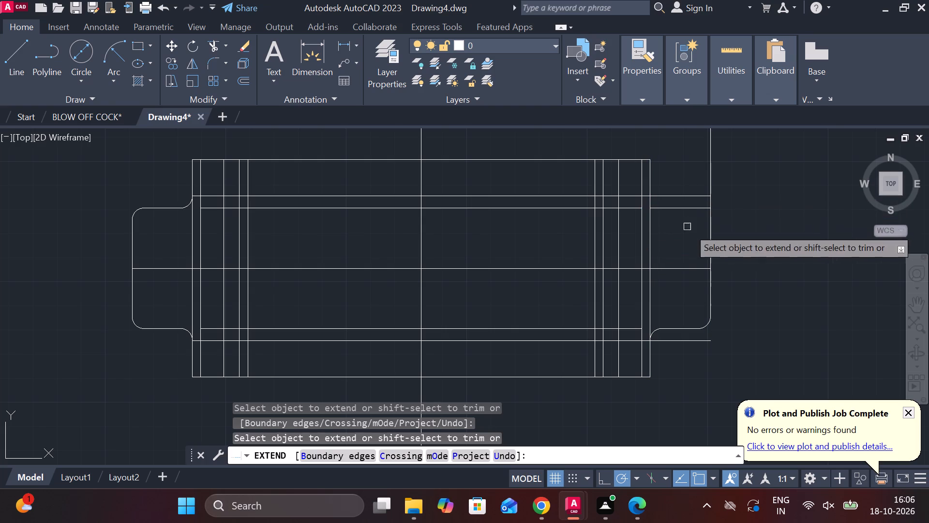
Fillet the upper inner line's right stub to the outer right vertical line and to the upper part of the body's right edge with radius 5.
{"action": "left_click", "coordinate": [212, 62]}
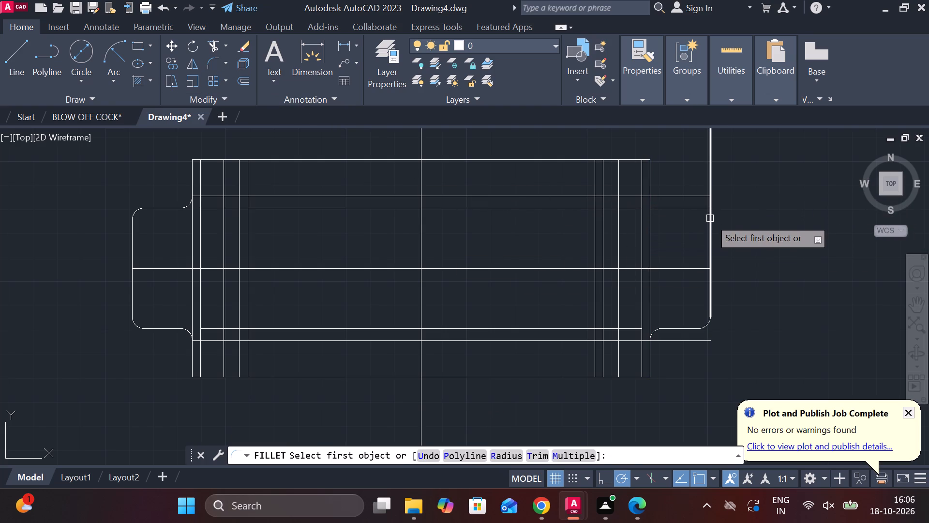
{"action": "left_click", "coordinate": [710, 218]}
{"action": "left_click", "coordinate": [698, 211]}
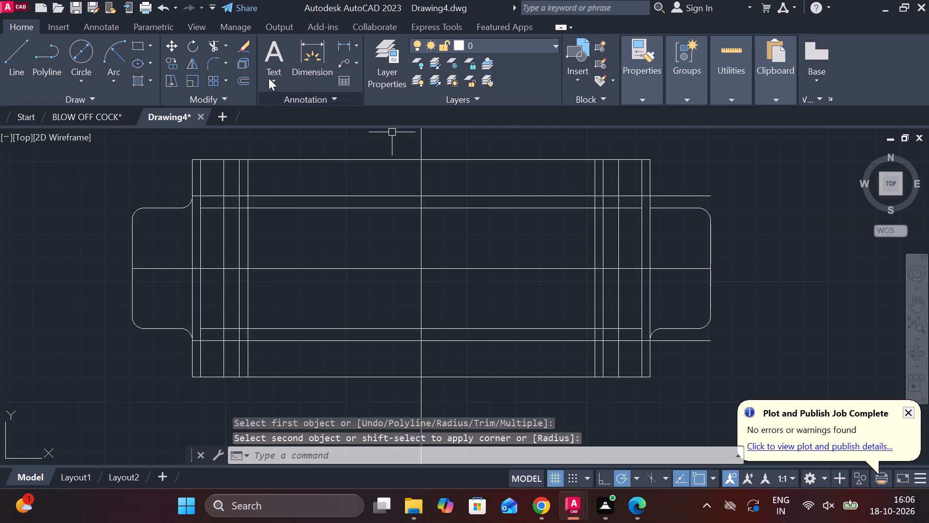
{"action": "left_click", "coordinate": [213, 58]}
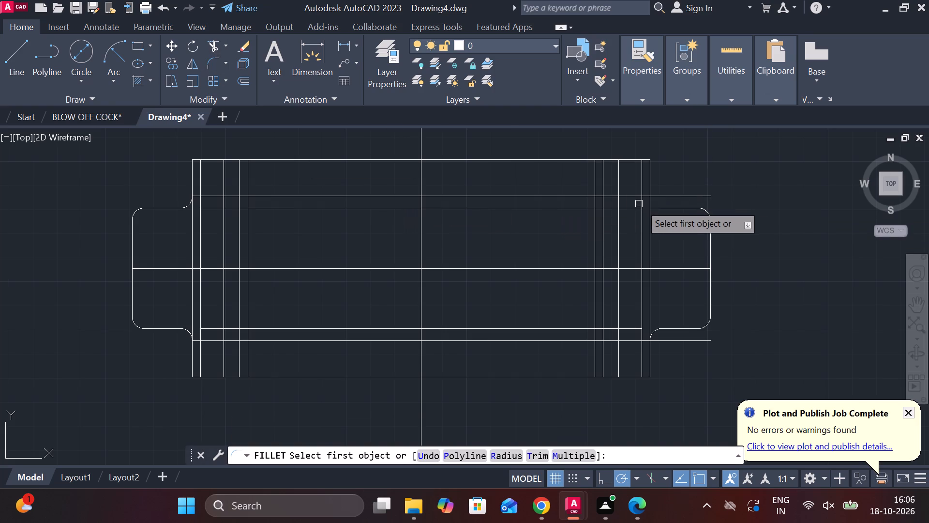
{"action": "left_click", "coordinate": [663, 209]}
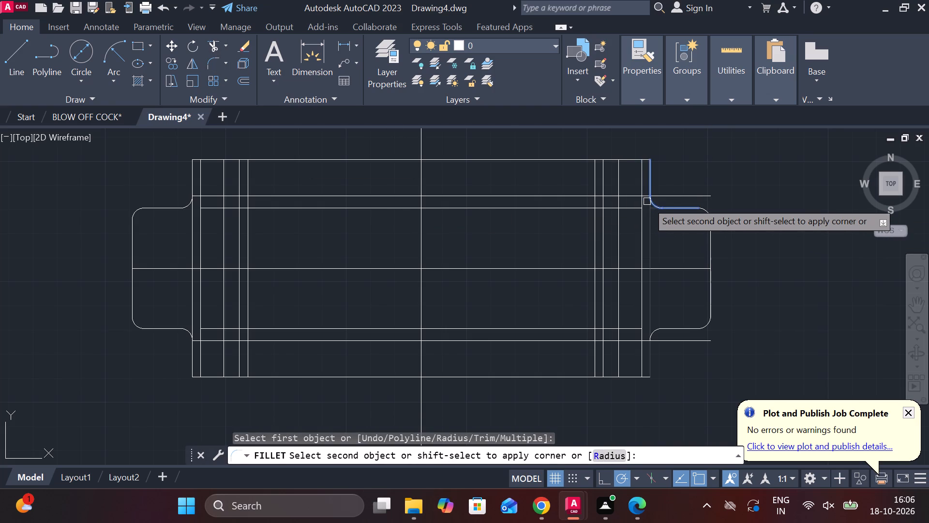
{"action": "left_click", "coordinate": [647, 201]}
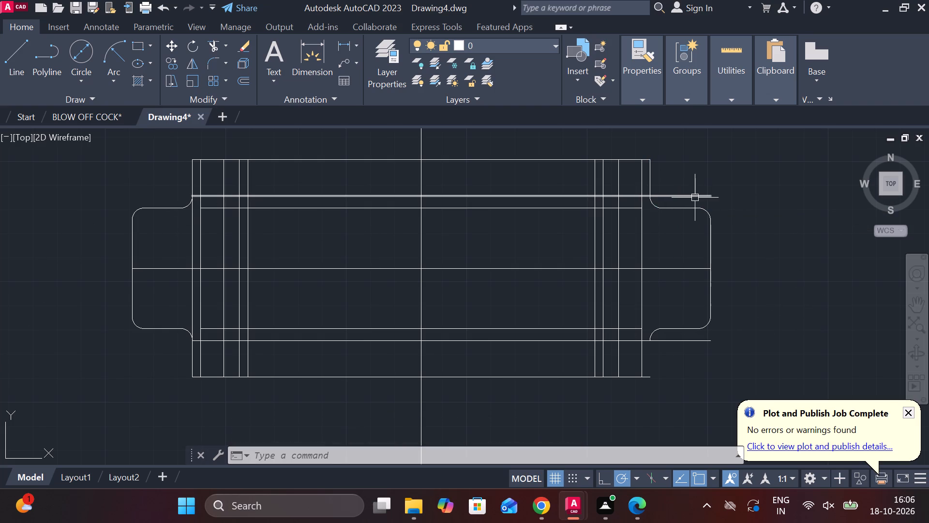
{"action": "key", "text": "Escape"}
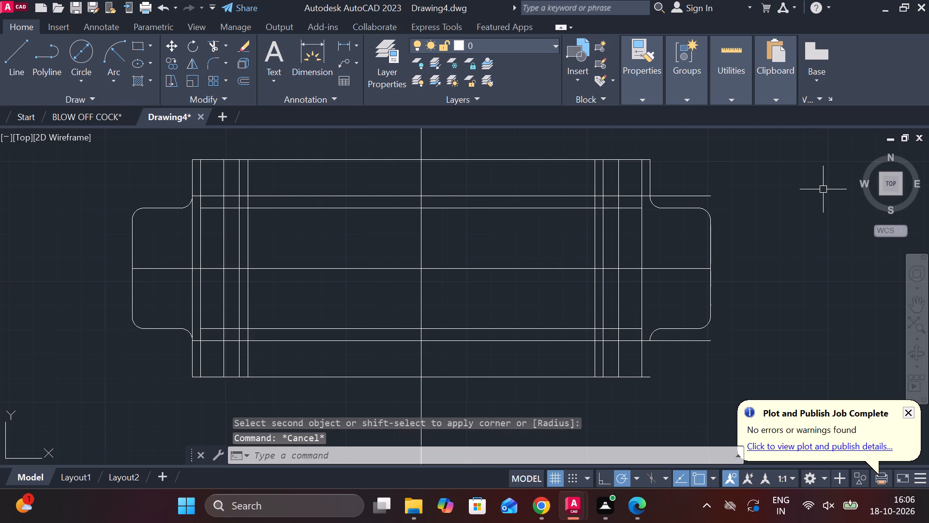
Extend the body's shortened right vertical edge down through the centreline and lower lines to the bottom horizontal line.
{"action": "type", "text": "EX"}
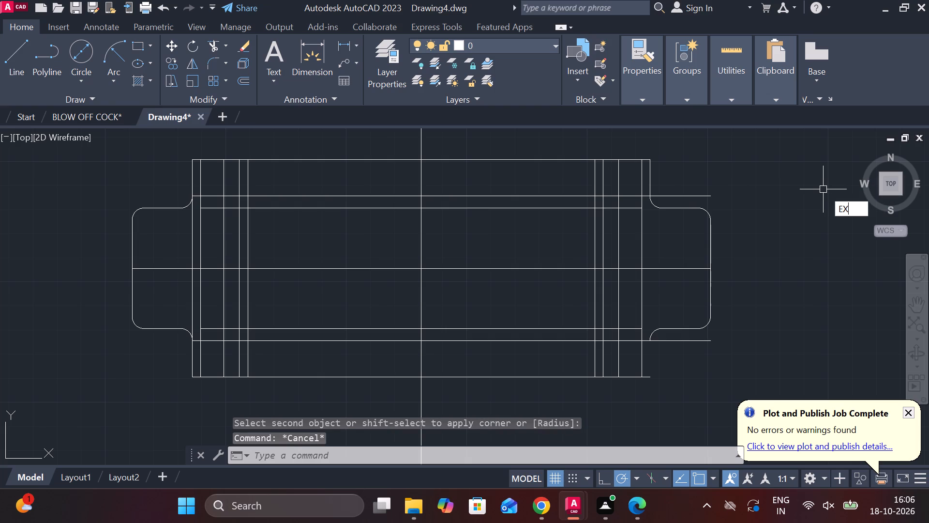
{"action": "key", "text": "Return"}
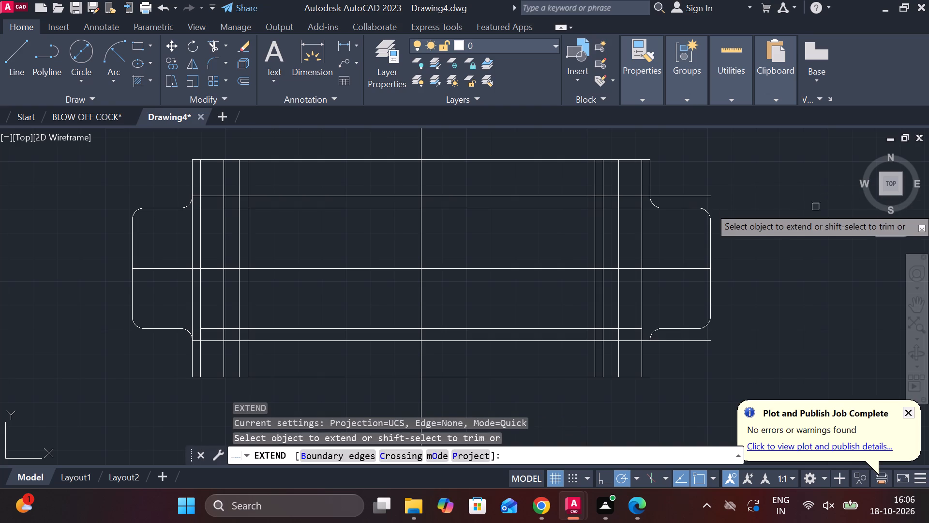
{"action": "left_click", "coordinate": [648, 178]}
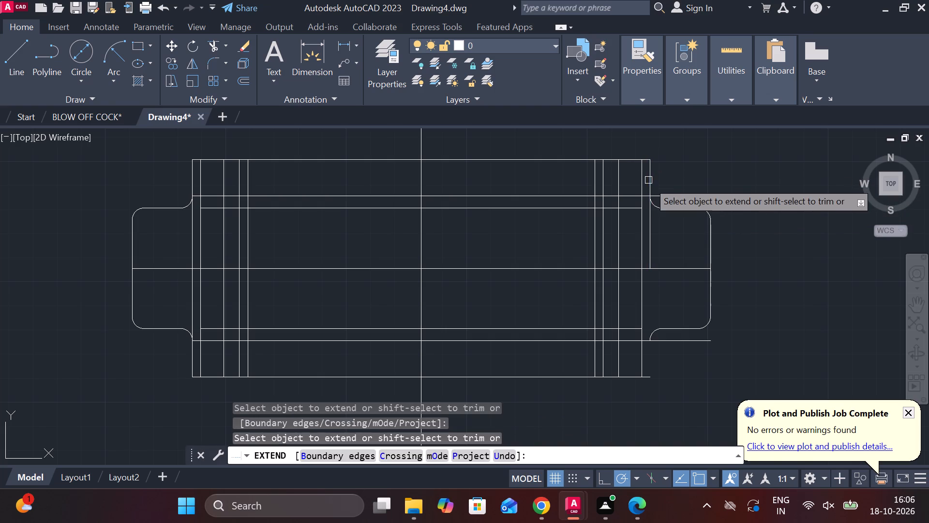
{"action": "left_click", "coordinate": [647, 225]}
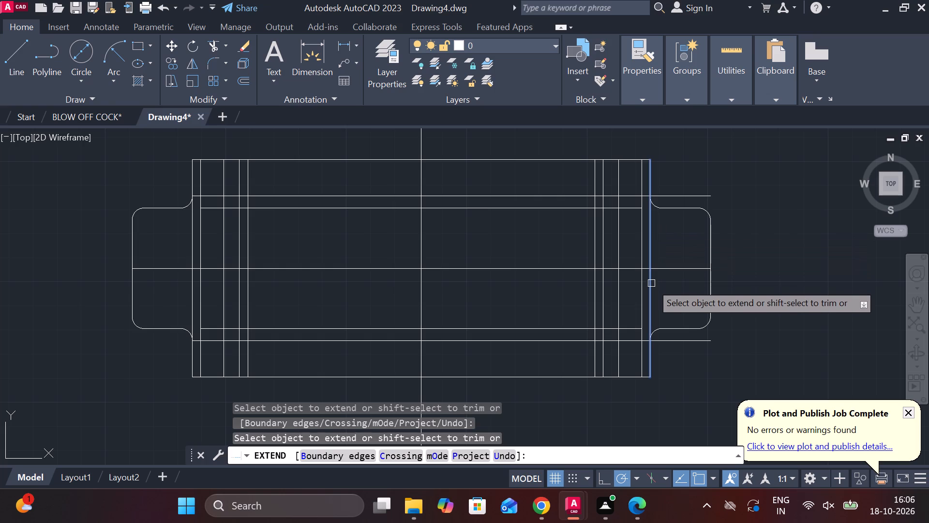
{"action": "left_click", "coordinate": [651, 283]}
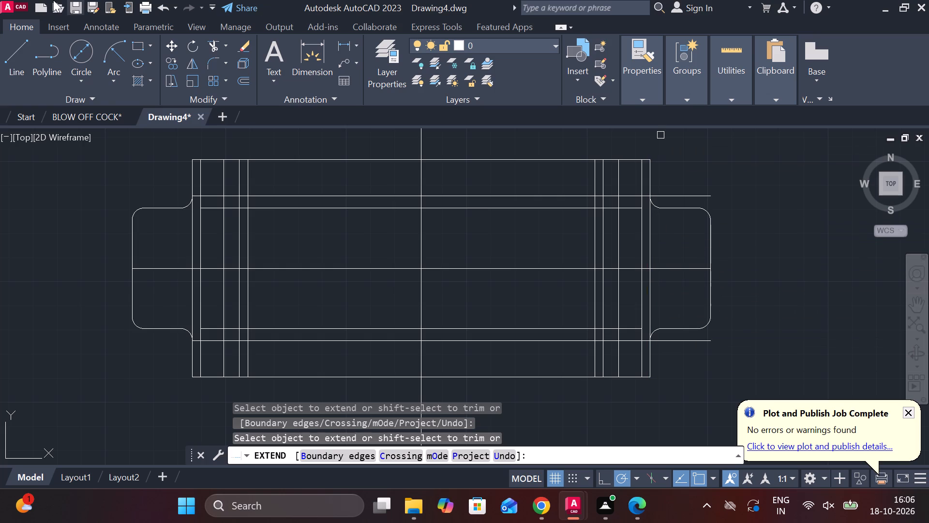
Trim the overhanging right ends of the two horizontal lines just outside the inner lines back to the body's right edge.
{"action": "left_click", "coordinate": [213, 41]}
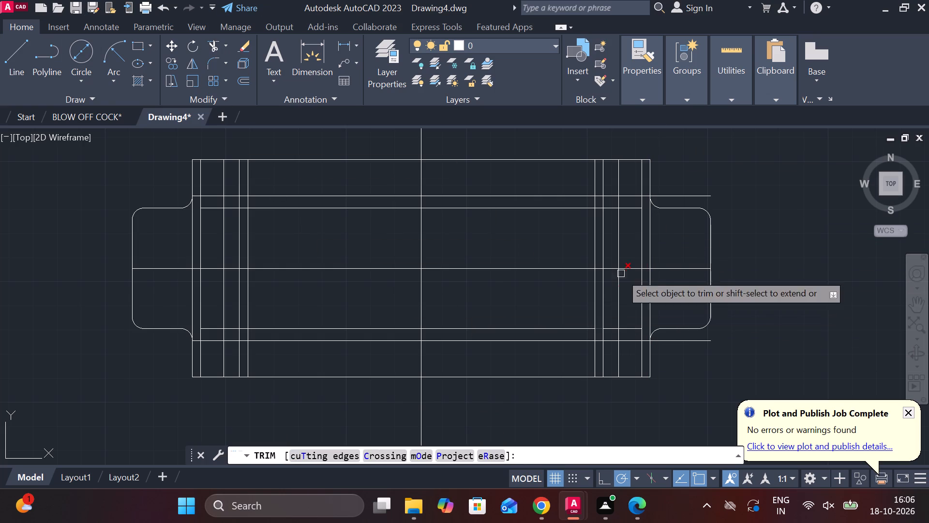
{"action": "left_click", "coordinate": [694, 193]}
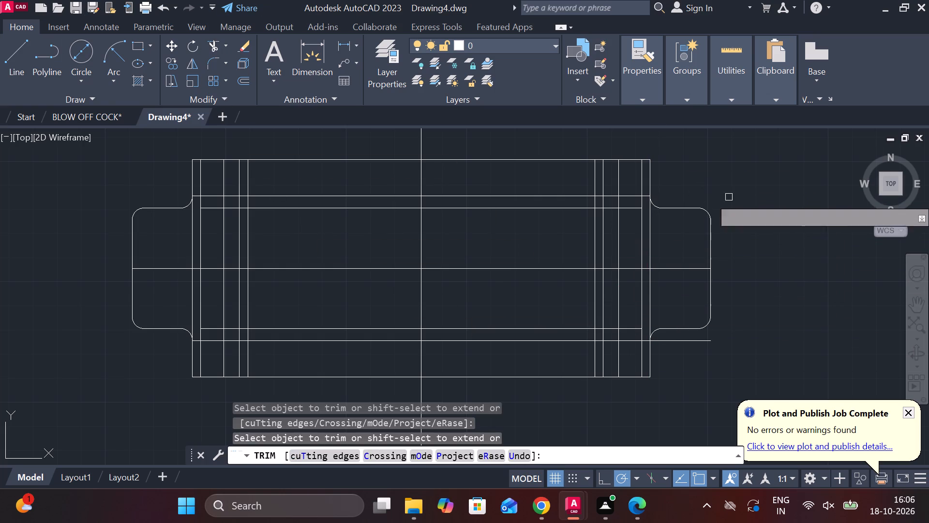
{"action": "left_click", "coordinate": [682, 342]}
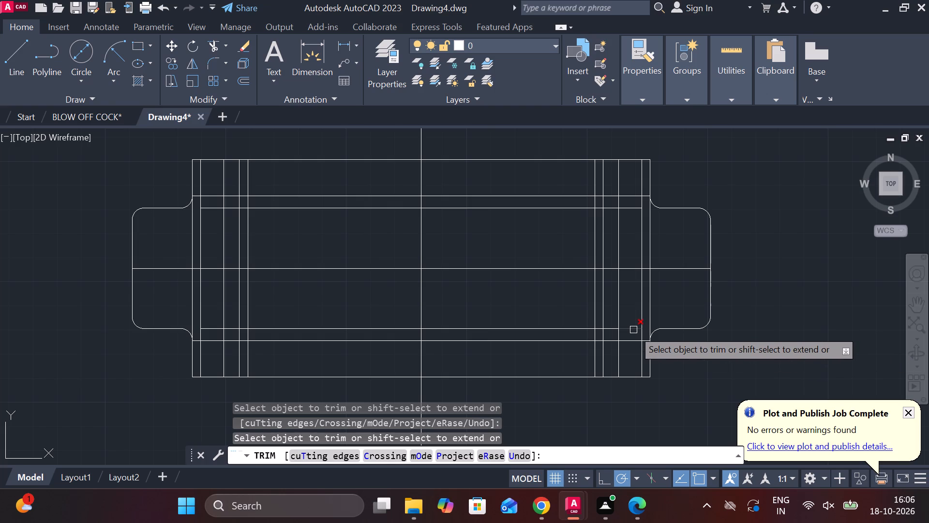
Trim the lower inner horizontal line's right end back to the innermost vertical line of the right-hand group.
{"action": "left_click", "coordinate": [633, 331]}
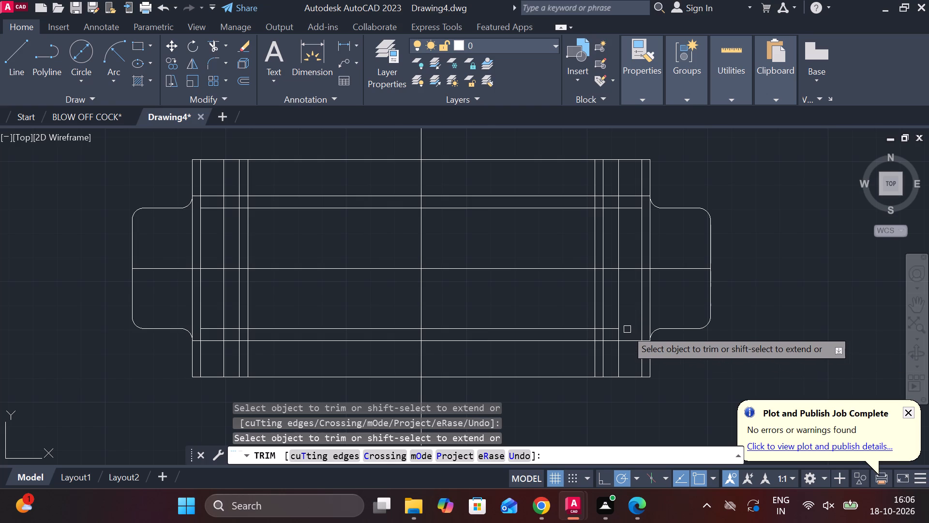
{"action": "left_click", "coordinate": [610, 330]}
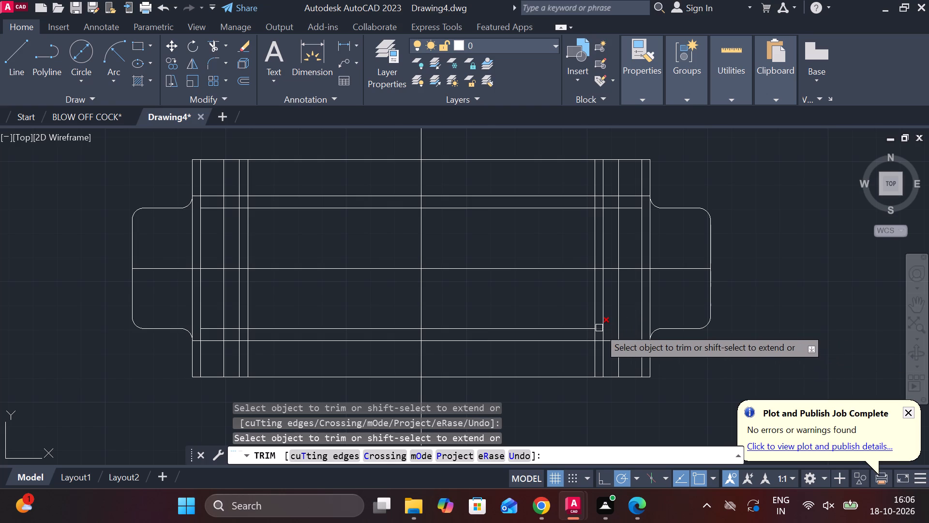
{"action": "scroll", "coordinate": [599, 328], "scroll_direction": "up", "scroll_amount": 3}
{"action": "left_click", "coordinate": [599, 335]}
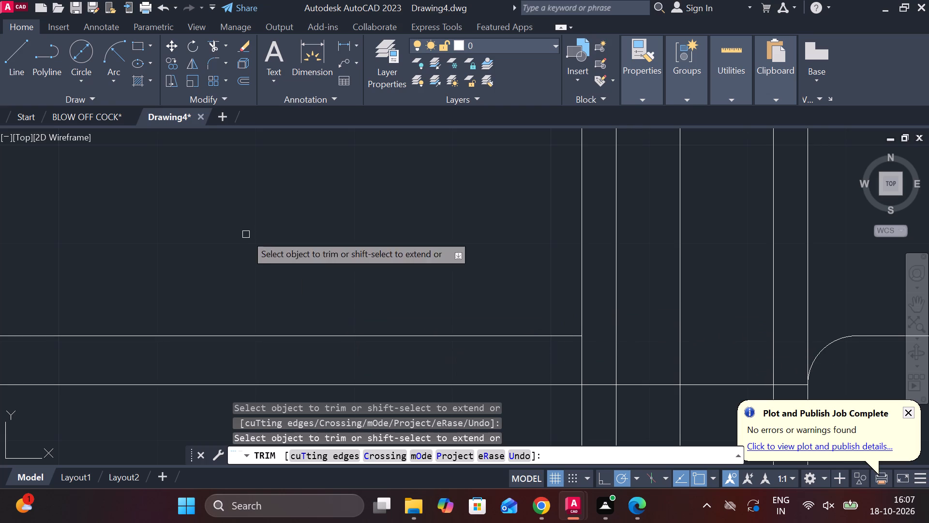
Draw a circle of diameter 4 centred where the lower inner line meets the right-hand group's innermost vertical line.
{"action": "left_click", "coordinate": [88, 52]}
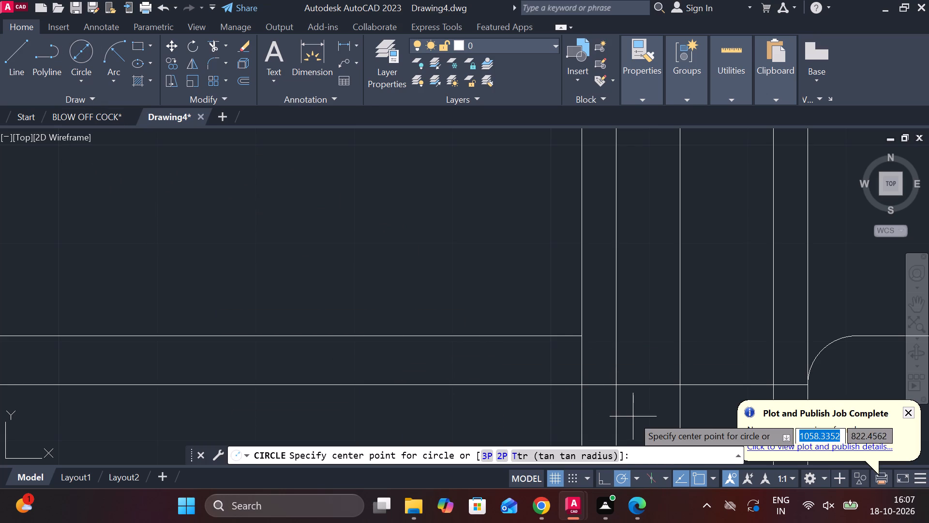
{"action": "left_click", "coordinate": [580, 339]}
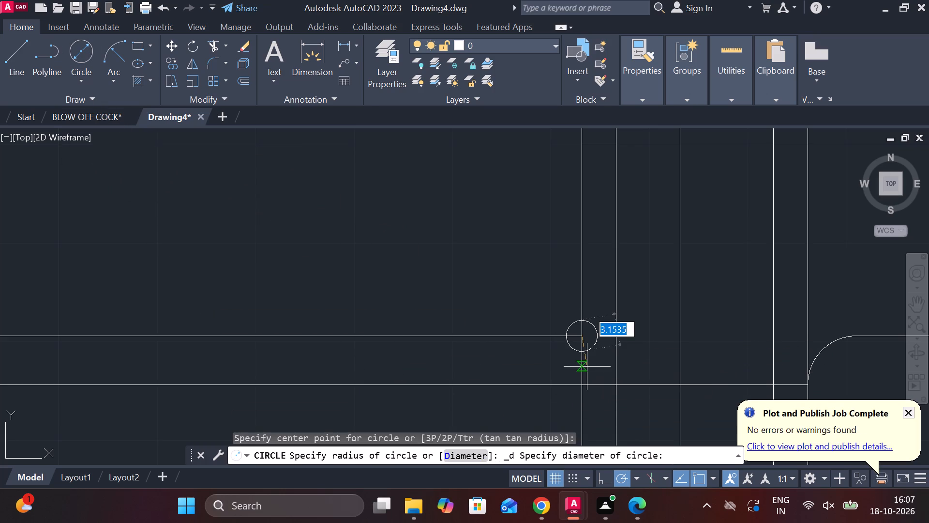
{"action": "key", "text": "4"}
{"action": "key", "text": "Return"}
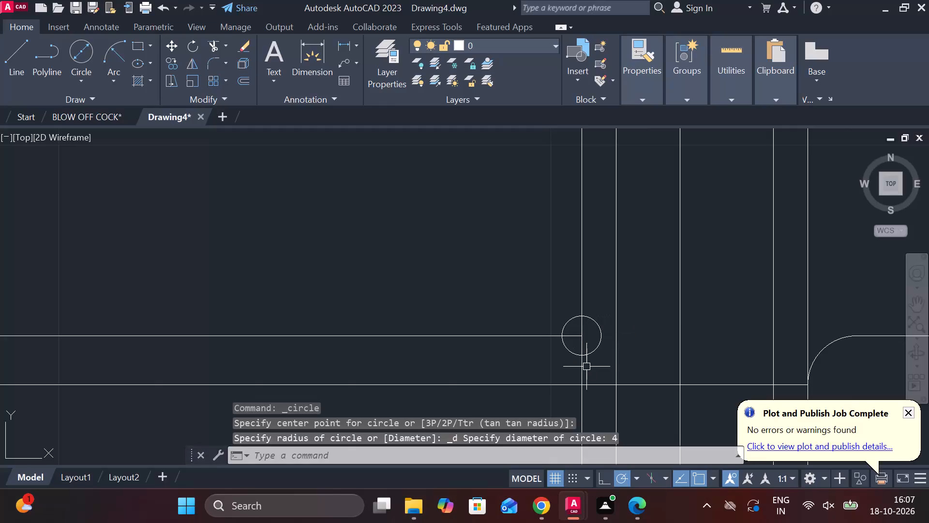
Draw a circle of diameter 4 centred where the lower inner line crosses the left-hand group's innermost vertical line.
{"action": "scroll", "coordinate": [586, 367], "scroll_direction": "down", "scroll_amount": 1}
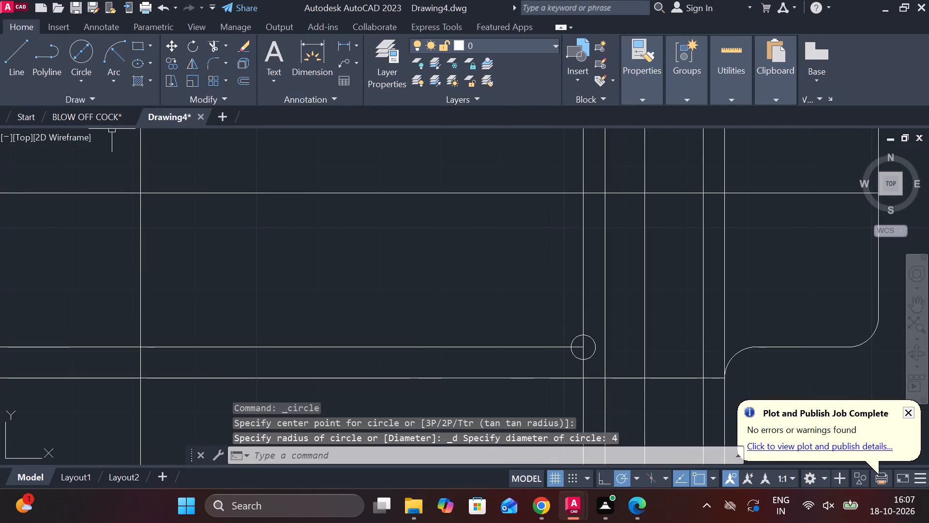
{"action": "left_click", "coordinate": [76, 56]}
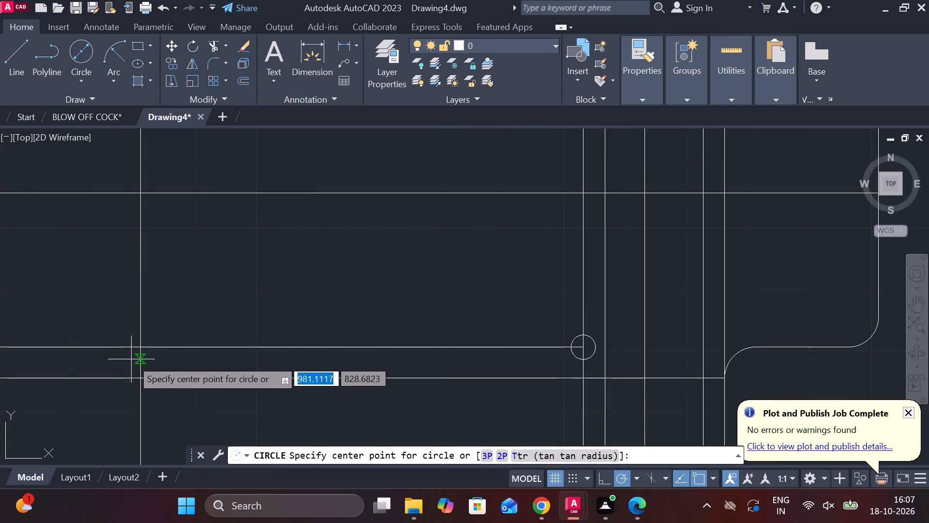
{"action": "scroll", "coordinate": [147, 336], "scroll_direction": "down", "scroll_amount": 2}
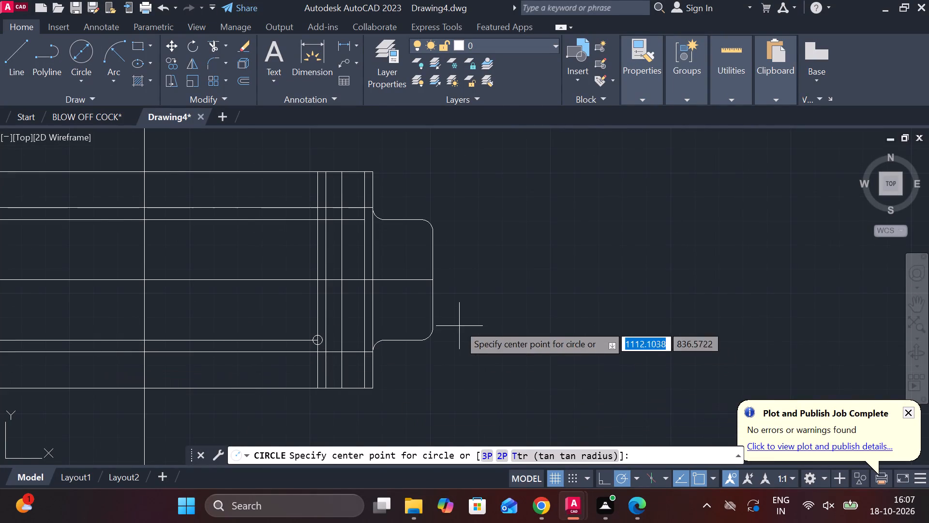
{"action": "scroll", "coordinate": [418, 307], "scroll_direction": "down", "scroll_amount": 1}
{"action": "scroll", "coordinate": [163, 307], "scroll_direction": "up", "scroll_amount": 2}
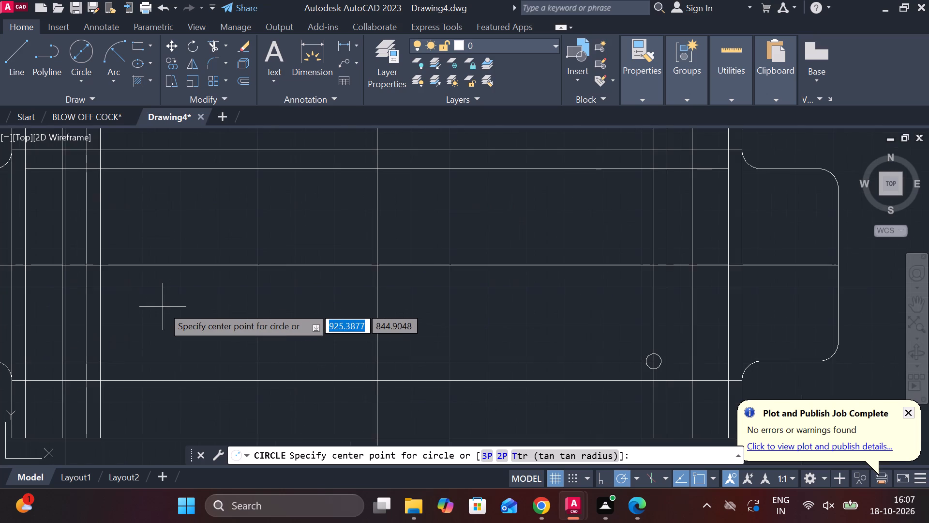
{"action": "scroll", "coordinate": [163, 307], "scroll_direction": "down", "scroll_amount": 1}
{"action": "scroll", "coordinate": [87, 311], "scroll_direction": "up", "scroll_amount": 3}
{"action": "scroll", "coordinate": [111, 327], "scroll_direction": "down", "scroll_amount": 1}
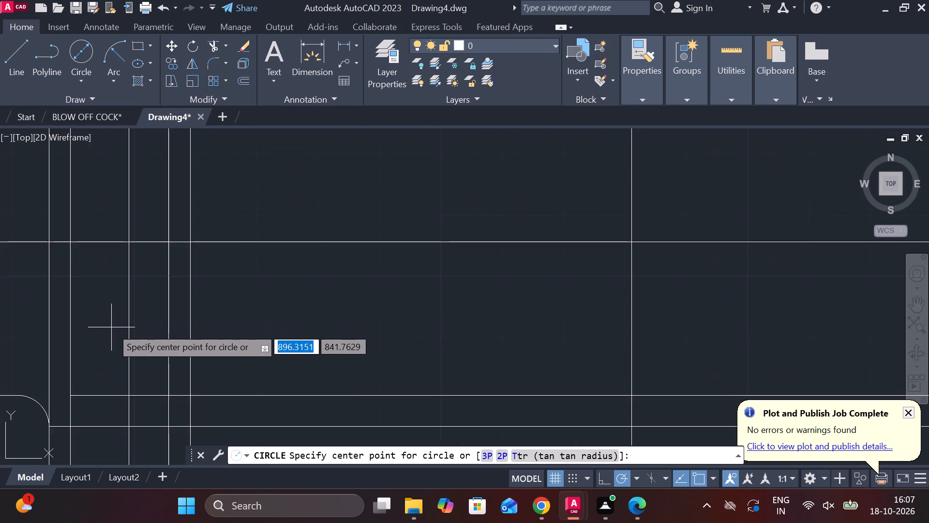
{"action": "scroll", "coordinate": [111, 327], "scroll_direction": "down", "scroll_amount": 1}
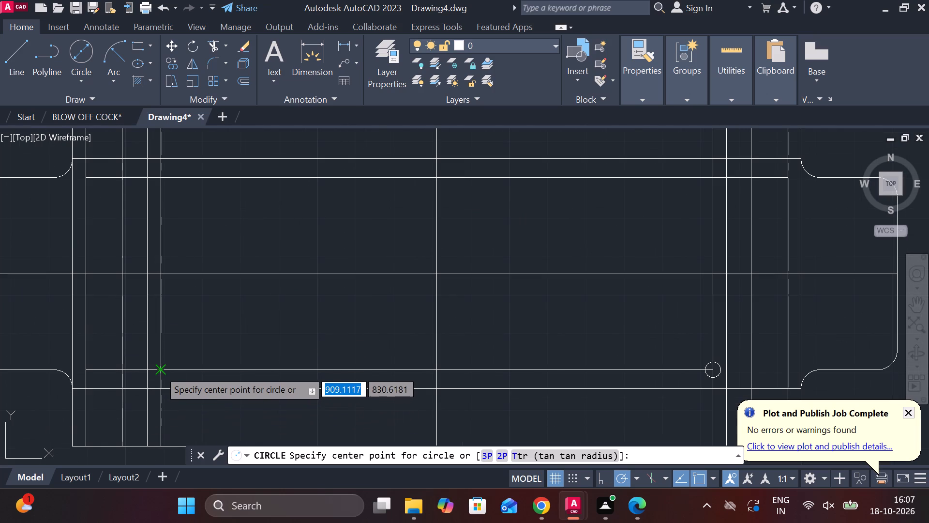
{"action": "left_click", "coordinate": [159, 370]}
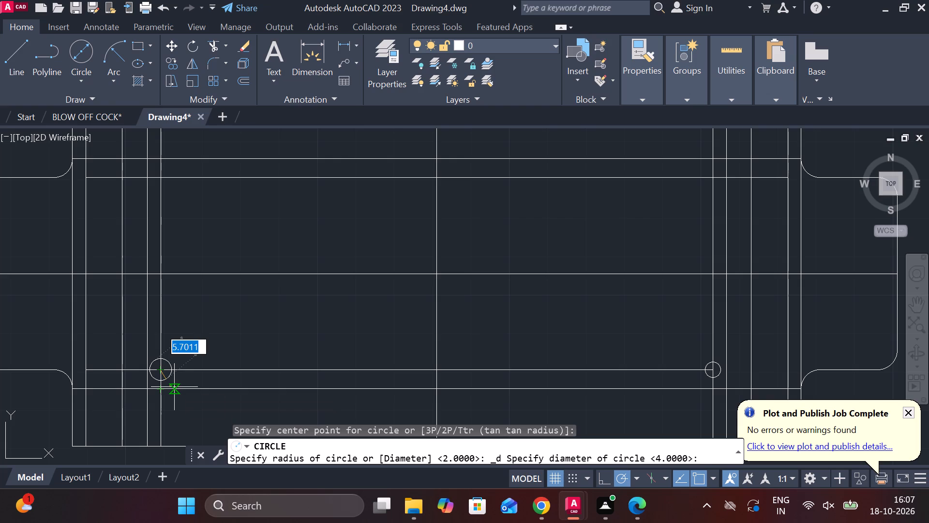
{"action": "key", "text": "4"}
{"action": "key", "text": "Return"}
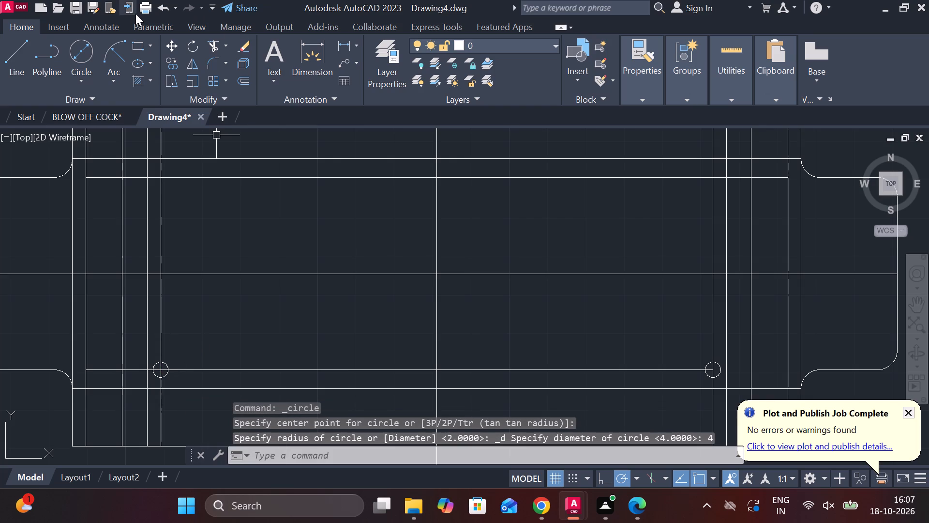
Draw circles of diameter 4 centred where the upper inner line crosses the innermost vertical lines of the left-hand and right-hand groups.
{"action": "left_click", "coordinate": [89, 53]}
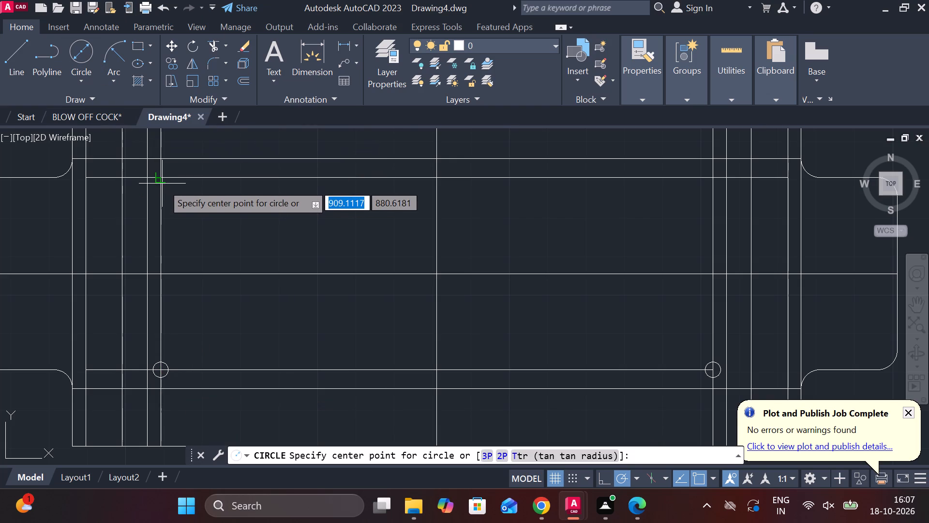
{"action": "left_click", "coordinate": [162, 181]}
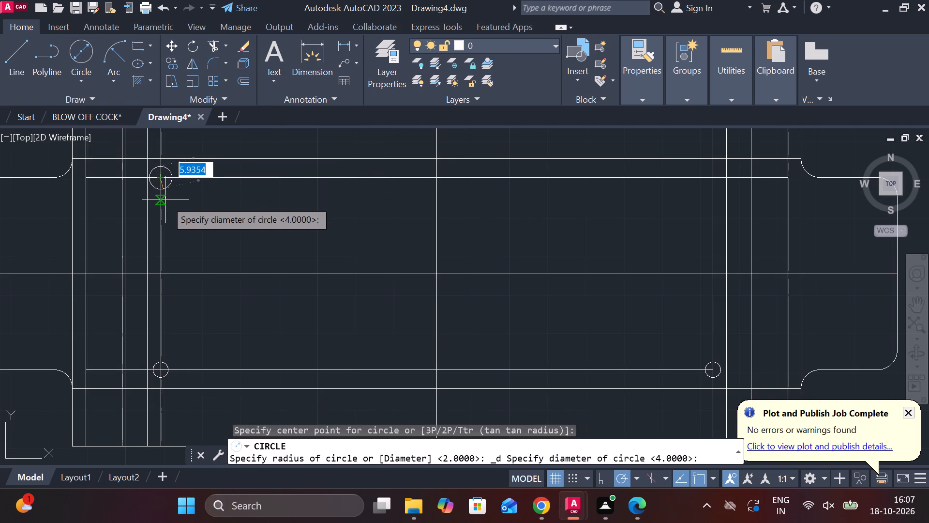
{"action": "key", "text": "4"}
{"action": "key", "text": "Return"}
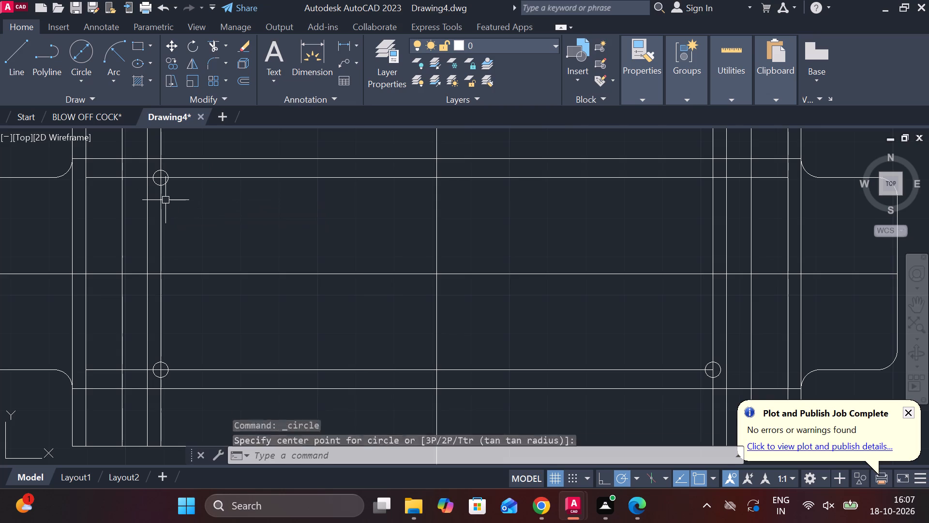
{"action": "left_click", "coordinate": [82, 50]}
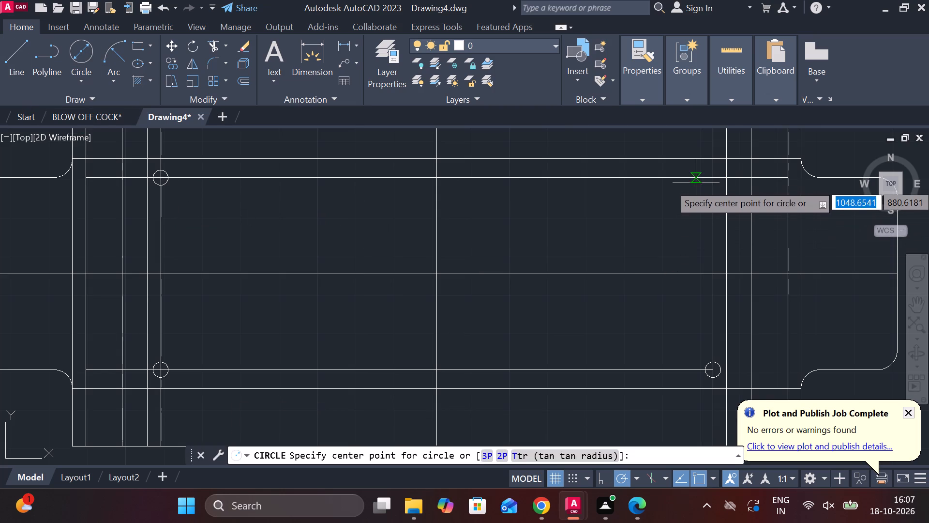
{"action": "left_click", "coordinate": [715, 179]}
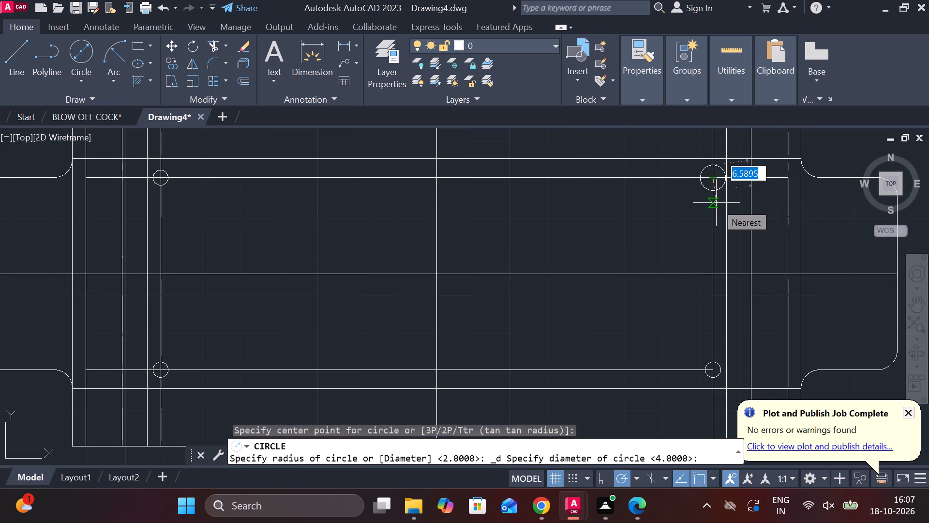
{"action": "key", "text": "4"}
{"action": "key", "text": "Return"}
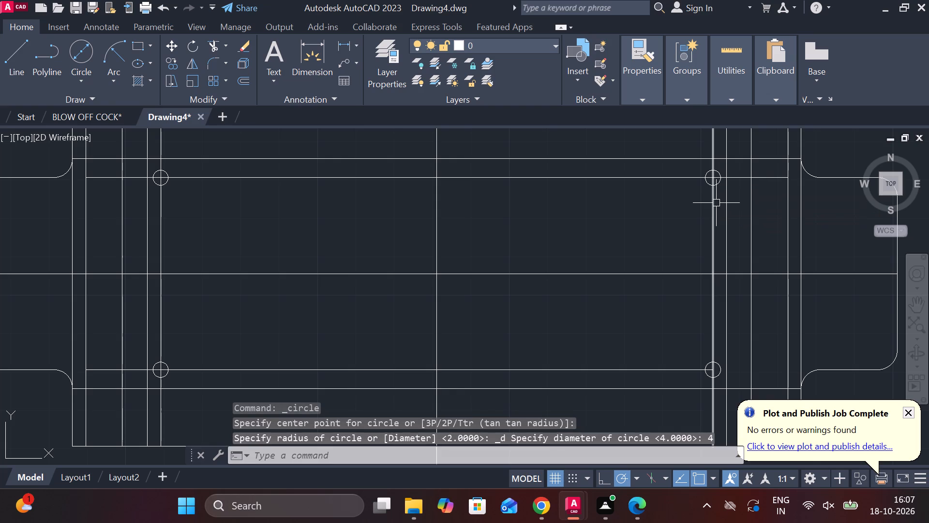
Trim away the upper inner horizontal line from its left end through the circle to the vertical centre line.
{"action": "left_click", "coordinate": [217, 44]}
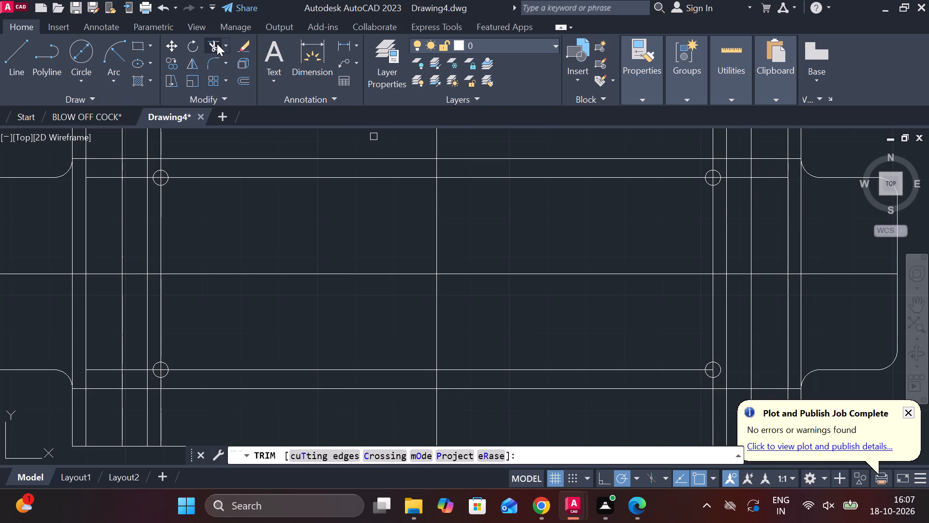
{"action": "left_click", "coordinate": [106, 180]}
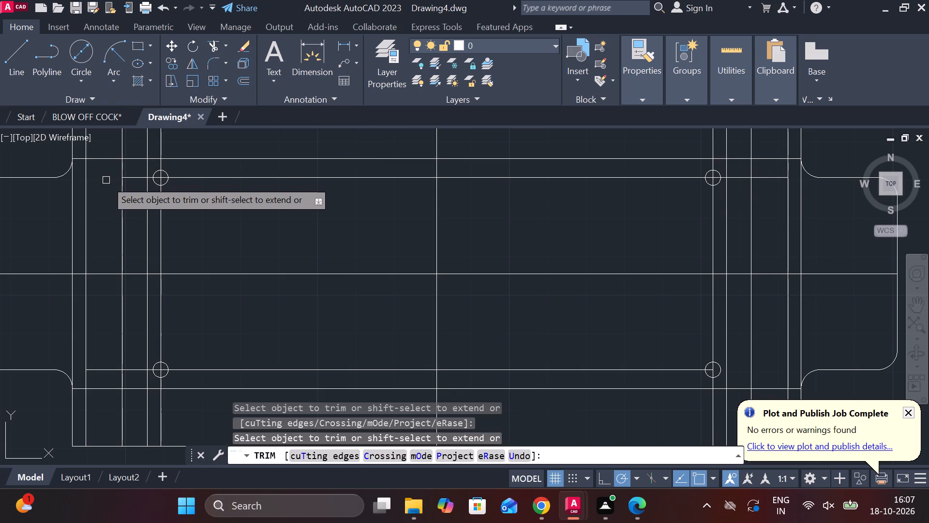
{"action": "left_click", "coordinate": [131, 179]}
{"action": "scroll", "coordinate": [164, 171], "scroll_direction": "up", "scroll_amount": 2}
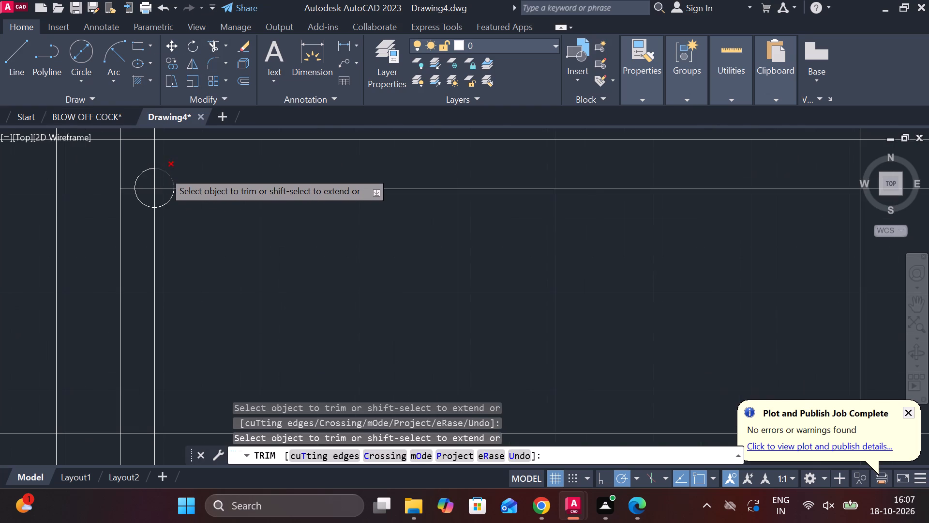
{"action": "left_click", "coordinate": [126, 190]}
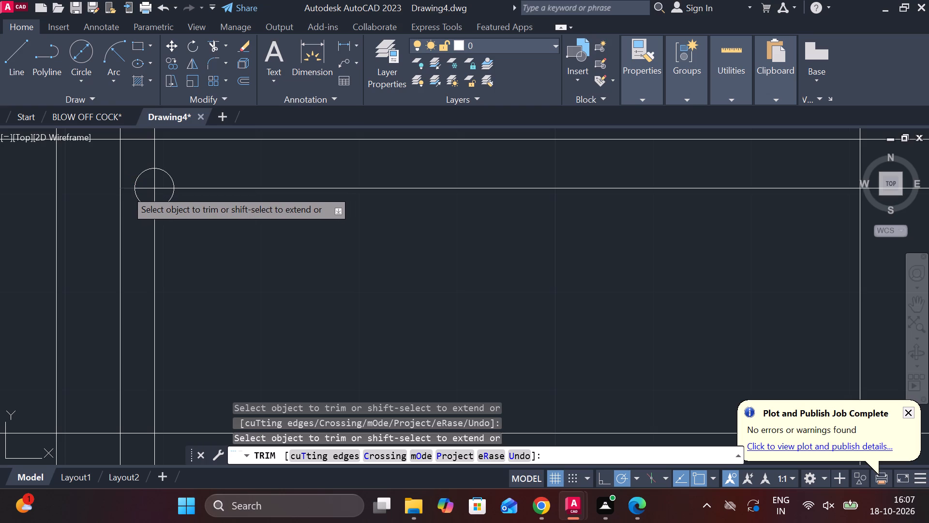
{"action": "left_click", "coordinate": [141, 187]}
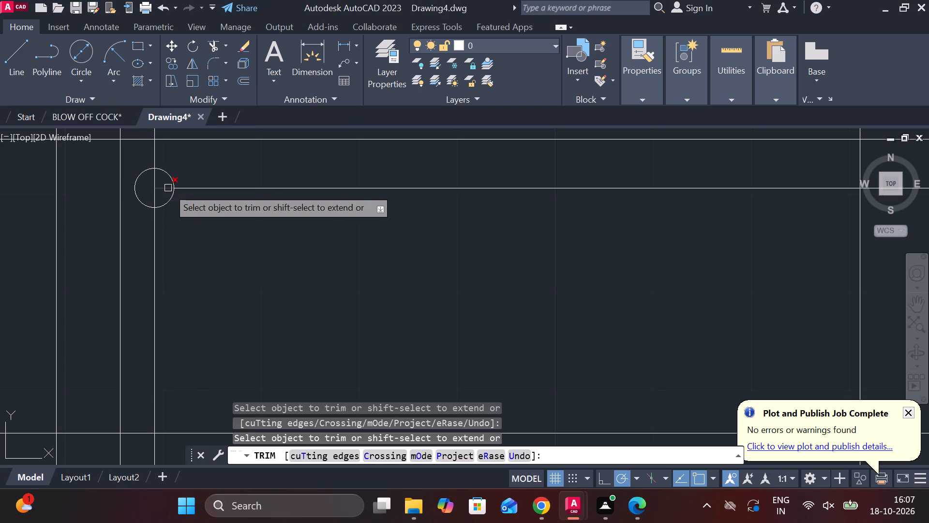
{"action": "left_click", "coordinate": [161, 188]}
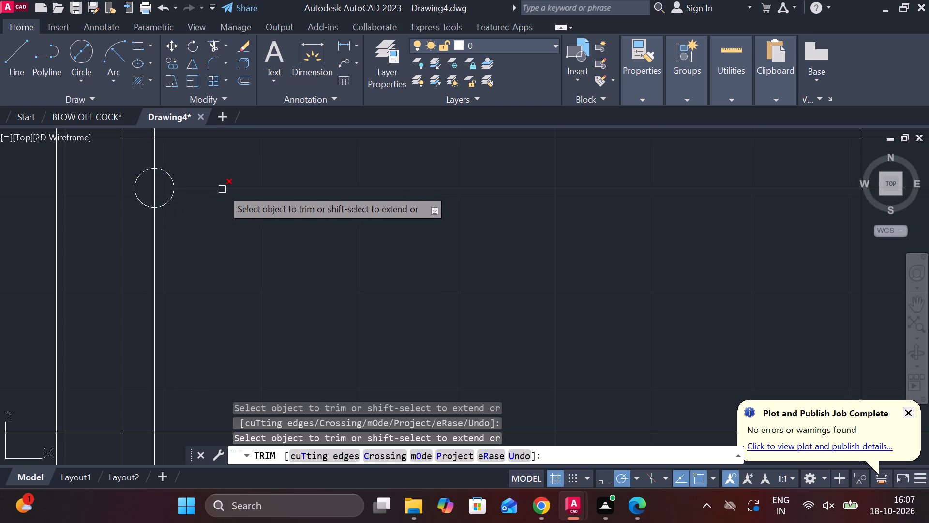
{"action": "left_click", "coordinate": [222, 189]}
Trim away the lower inner horizontal line from its left end through the circle to the vertical centre line.
{"action": "scroll", "coordinate": [737, 209], "scroll_direction": "down", "scroll_amount": 2}
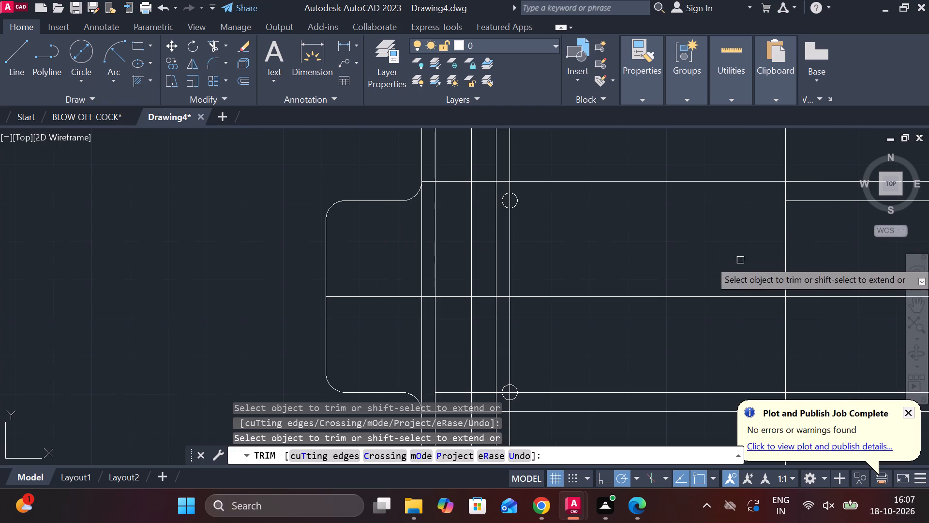
{"action": "scroll", "coordinate": [536, 374], "scroll_direction": "up", "scroll_amount": 2}
{"action": "scroll", "coordinate": [536, 374], "scroll_direction": "down", "scroll_amount": 3}
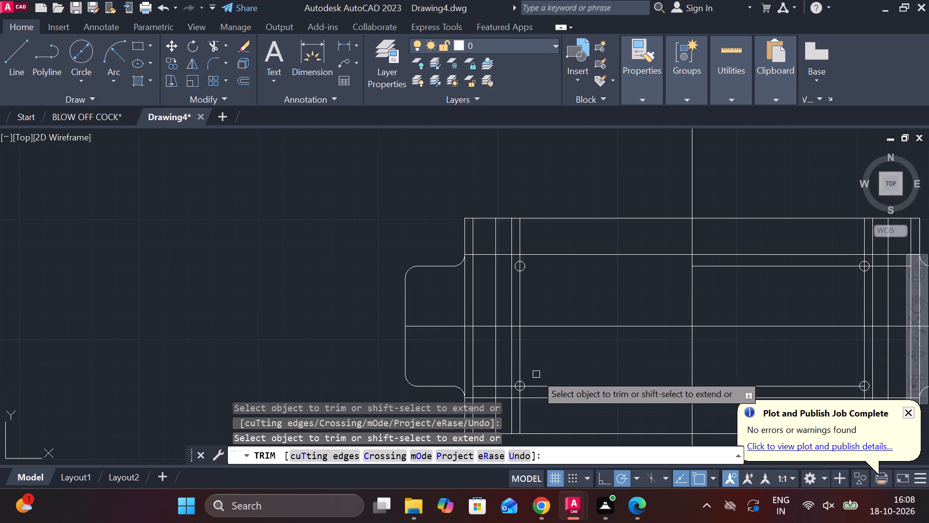
{"action": "scroll", "coordinate": [531, 409], "scroll_direction": "up", "scroll_amount": 2}
{"action": "left_click", "coordinate": [415, 353]}
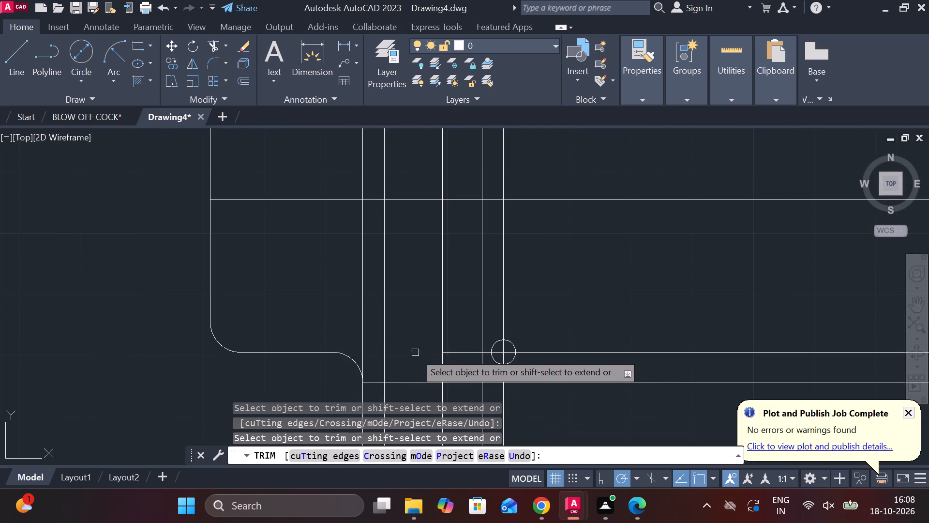
{"action": "left_click", "coordinate": [471, 353]}
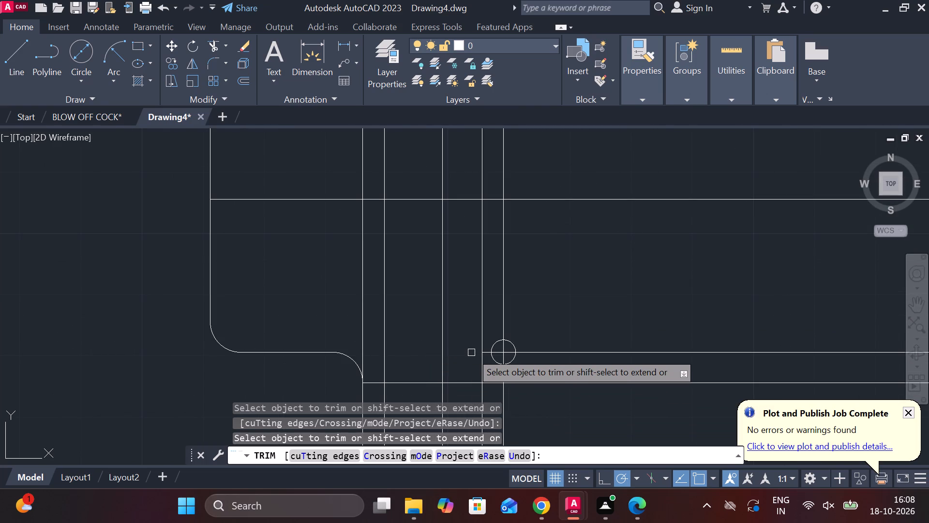
{"action": "scroll", "coordinate": [486, 354], "scroll_direction": "up", "scroll_amount": 4}
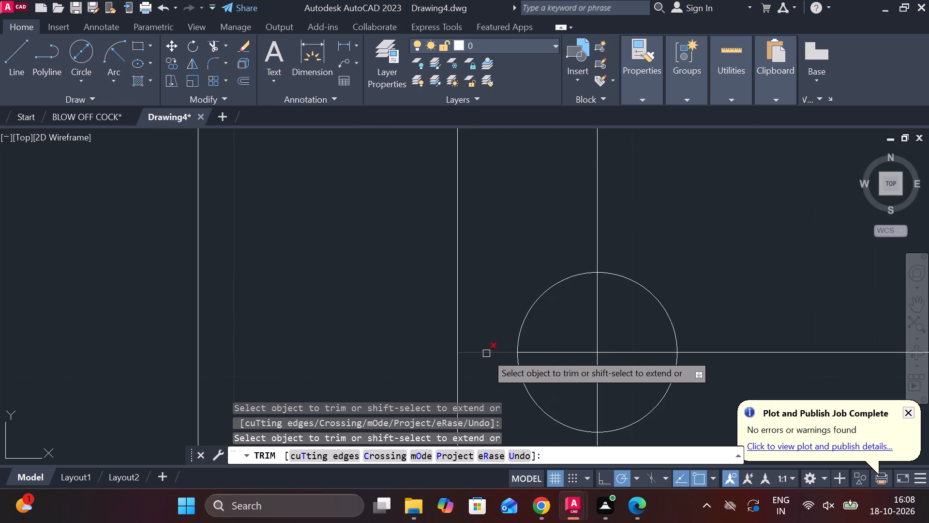
{"action": "left_click", "coordinate": [486, 354]}
{"action": "left_click", "coordinate": [569, 353]}
{"action": "left_click", "coordinate": [636, 354]}
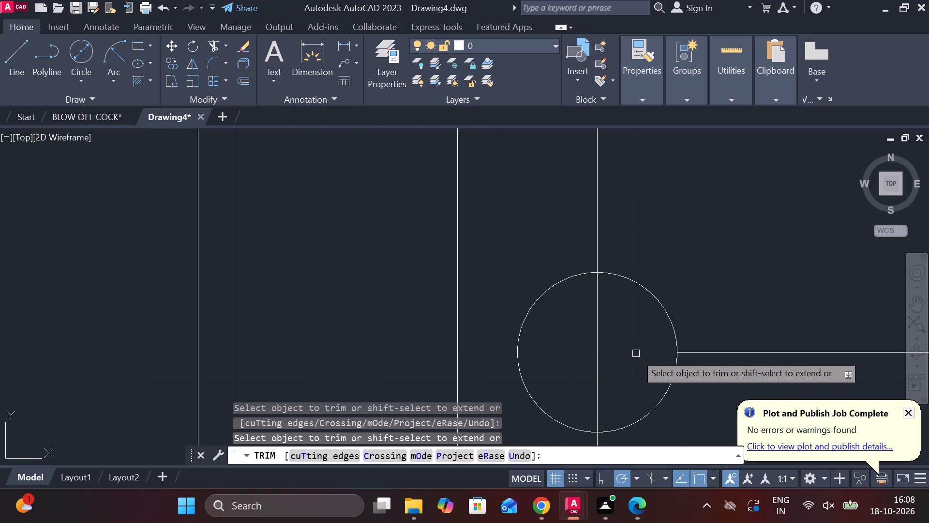
{"action": "scroll", "coordinate": [640, 348], "scroll_direction": "down", "scroll_amount": 7}
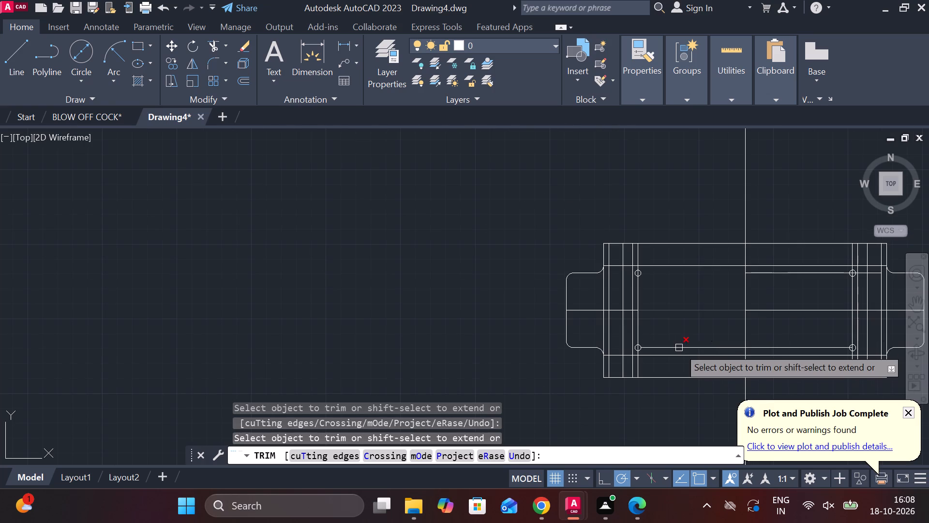
{"action": "left_click", "coordinate": [679, 348]}
Trim away the upper inner horizontal line's remaining half, from the centre line through the right-hand circle to its right end.
{"action": "scroll", "coordinate": [679, 348], "scroll_direction": "down", "scroll_amount": 2}
{"action": "scroll", "coordinate": [796, 337], "scroll_direction": "up", "scroll_amount": 2}
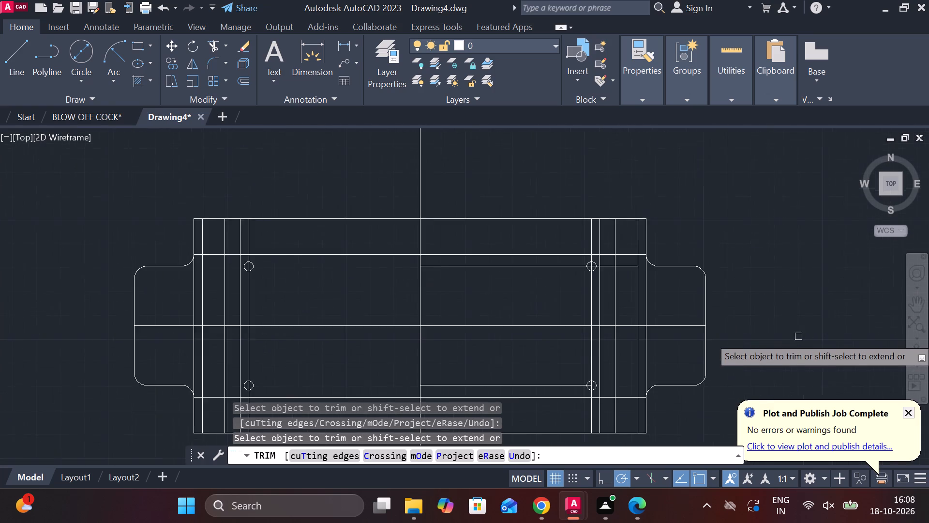
{"action": "scroll", "coordinate": [801, 337], "scroll_direction": "up", "scroll_amount": 2}
{"action": "left_click", "coordinate": [366, 227]}
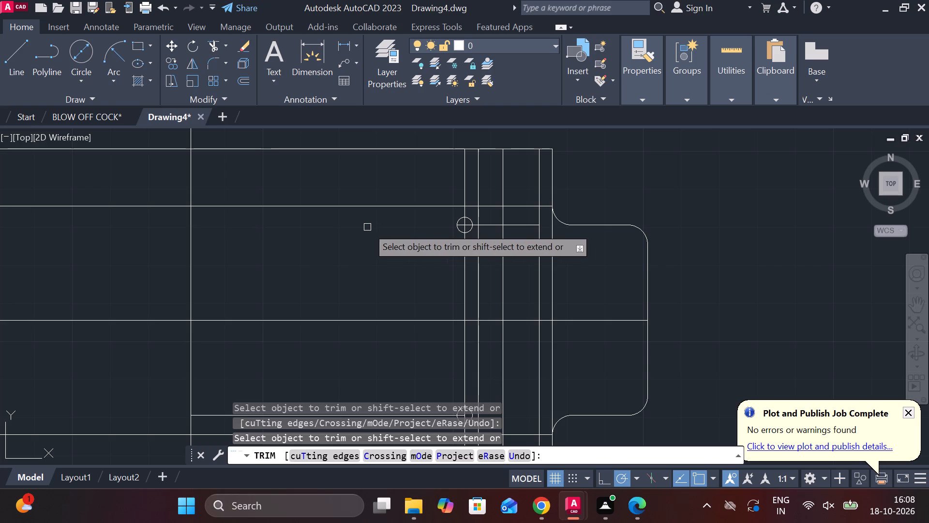
{"action": "scroll", "coordinate": [451, 231], "scroll_direction": "up", "scroll_amount": 2}
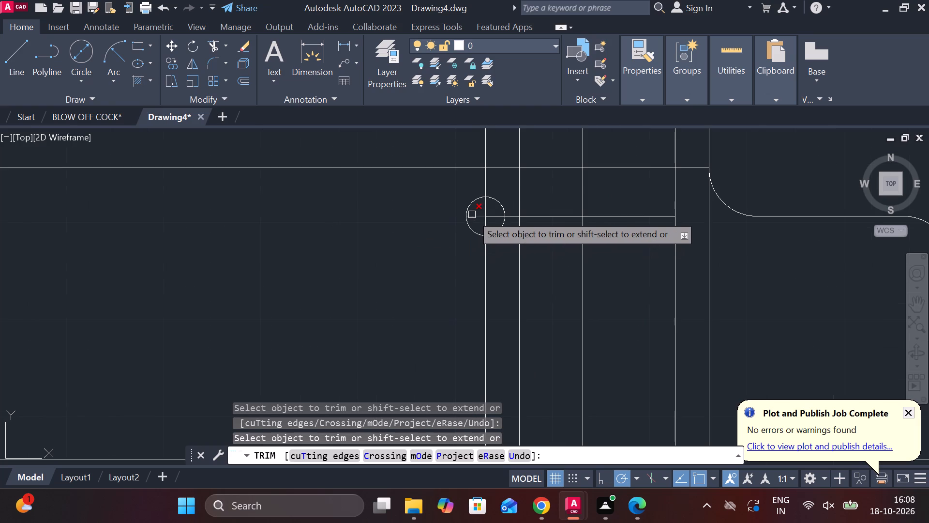
{"action": "left_click", "coordinate": [472, 215]}
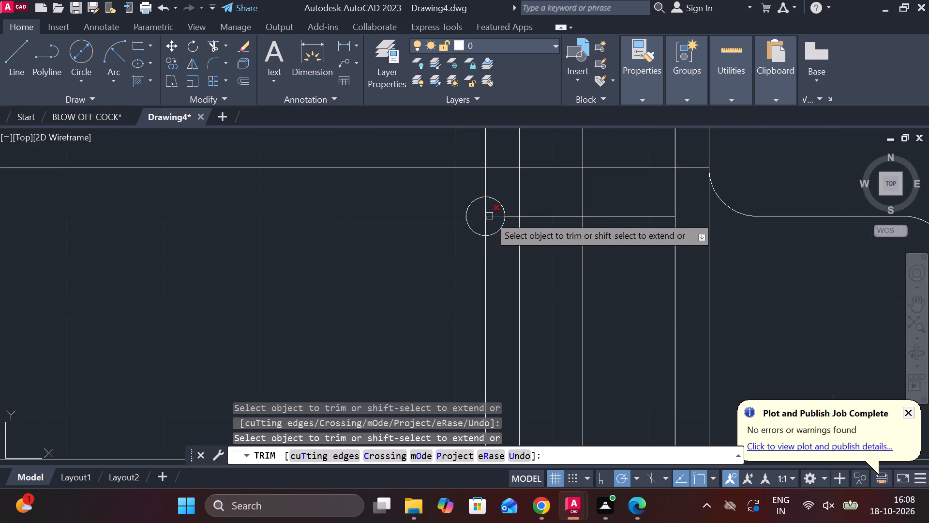
{"action": "left_click", "coordinate": [491, 215]}
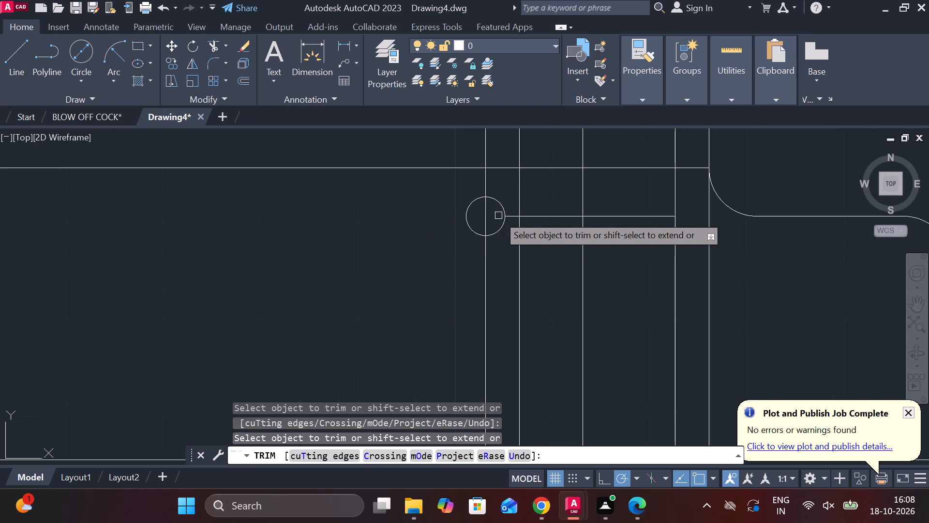
{"action": "left_click", "coordinate": [510, 215]}
{"action": "left_click", "coordinate": [537, 217]}
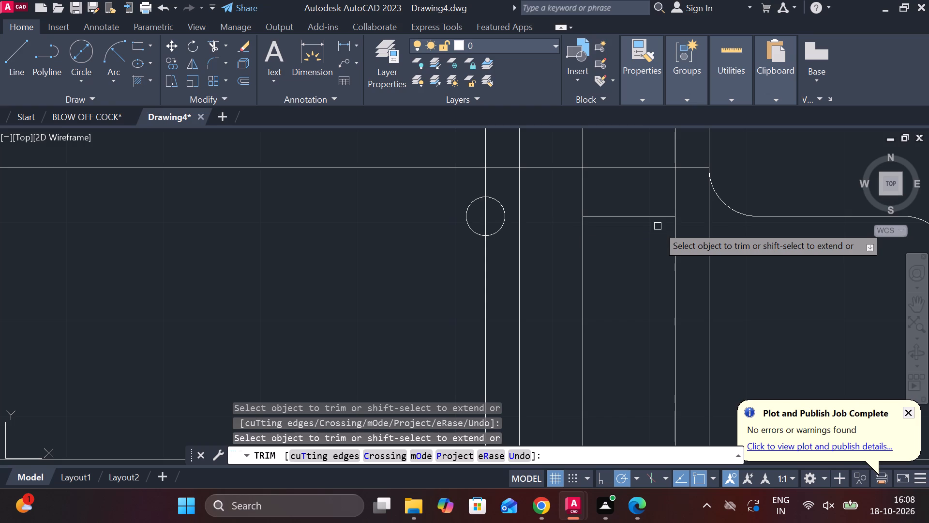
{"action": "left_click", "coordinate": [650, 216]}
Trim away the lower inner horizontal line's remaining half between the centre line and the right-hand circle, including the piece inside the circle.
{"action": "scroll", "coordinate": [650, 216], "scroll_direction": "down", "scroll_amount": 3}
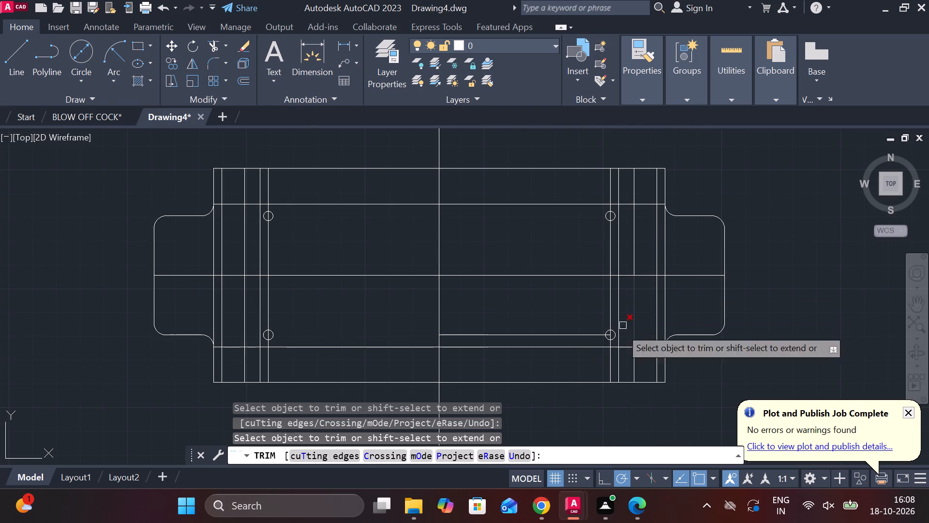
{"action": "left_click", "coordinate": [560, 333]}
{"action": "scroll", "coordinate": [586, 333], "scroll_direction": "up", "scroll_amount": 2}
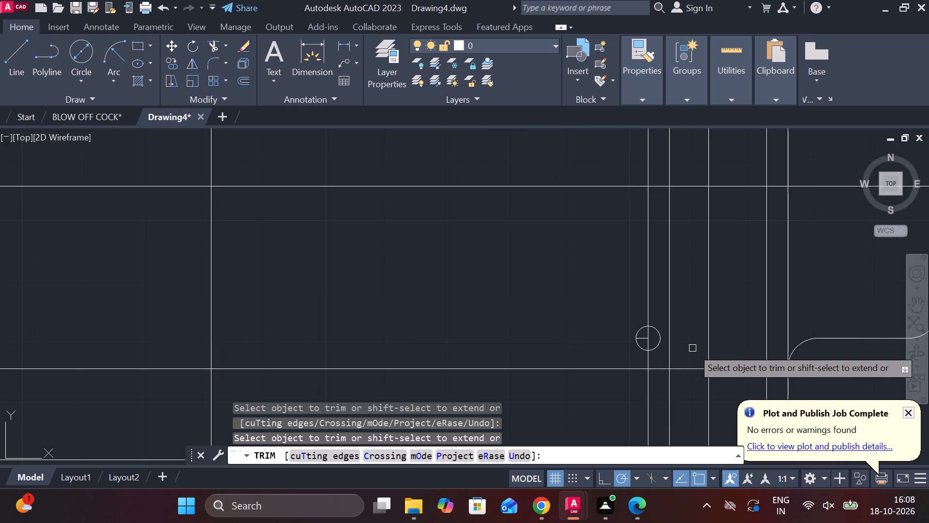
{"action": "scroll", "coordinate": [634, 343], "scroll_direction": "up", "scroll_amount": 3}
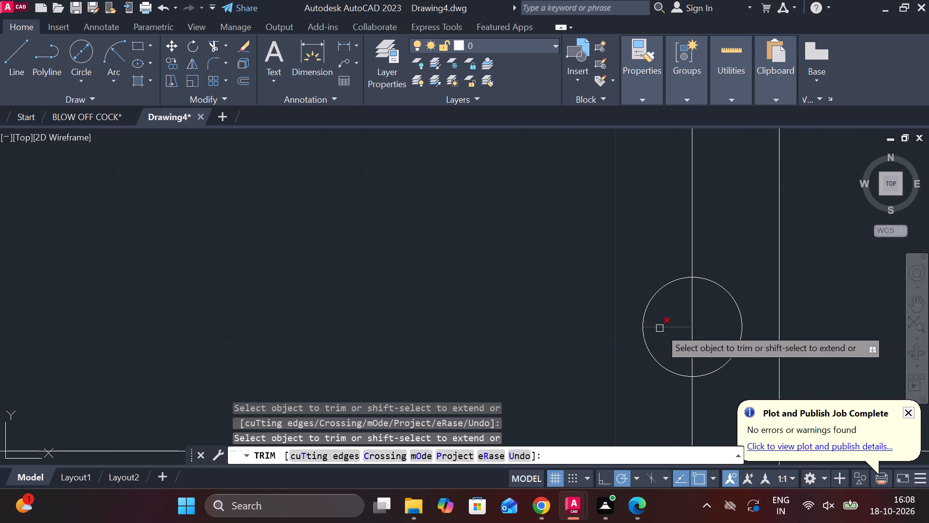
{"action": "left_click", "coordinate": [663, 327]}
Trim away the upper half of the left-hand group's innermost vertical line, from the horizontal centre line through the circle to the top edge.
{"action": "scroll", "coordinate": [663, 326], "scroll_direction": "down", "scroll_amount": 6}
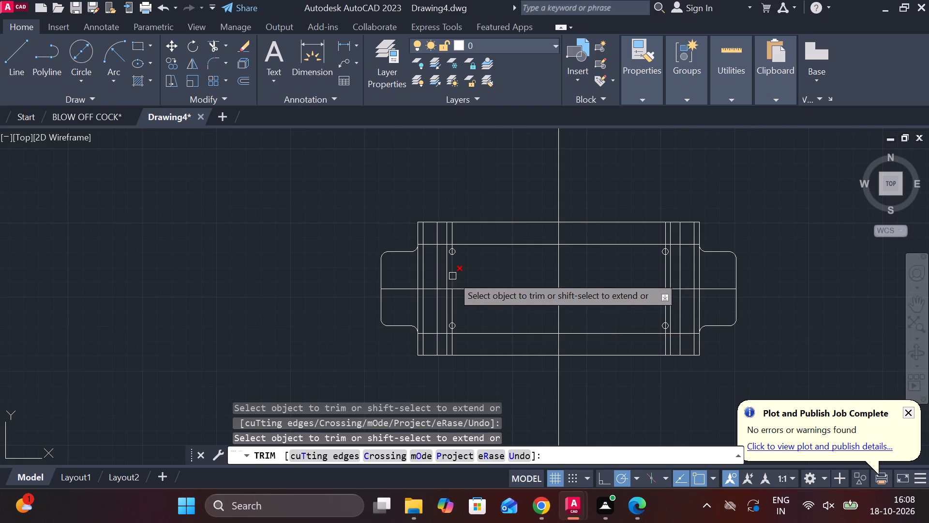
{"action": "scroll", "coordinate": [452, 276], "scroll_direction": "up", "scroll_amount": 3}
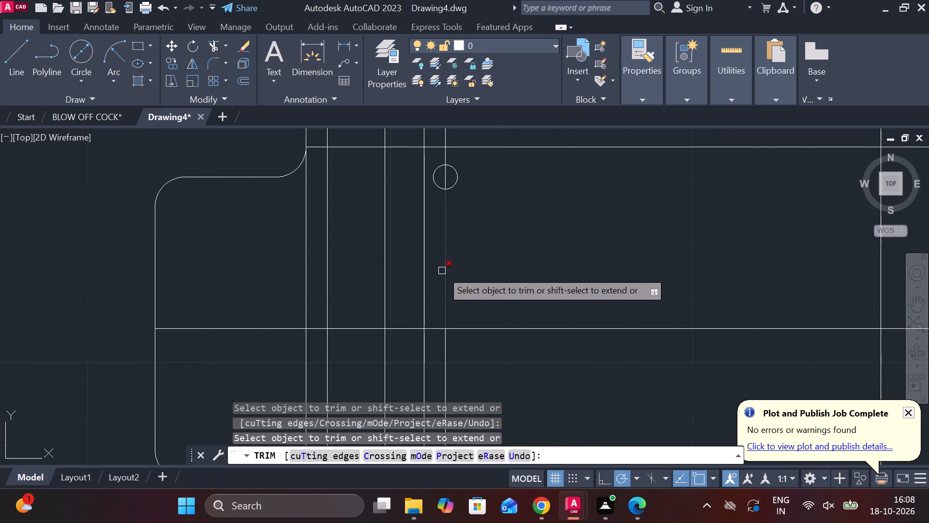
{"action": "left_click", "coordinate": [442, 271]}
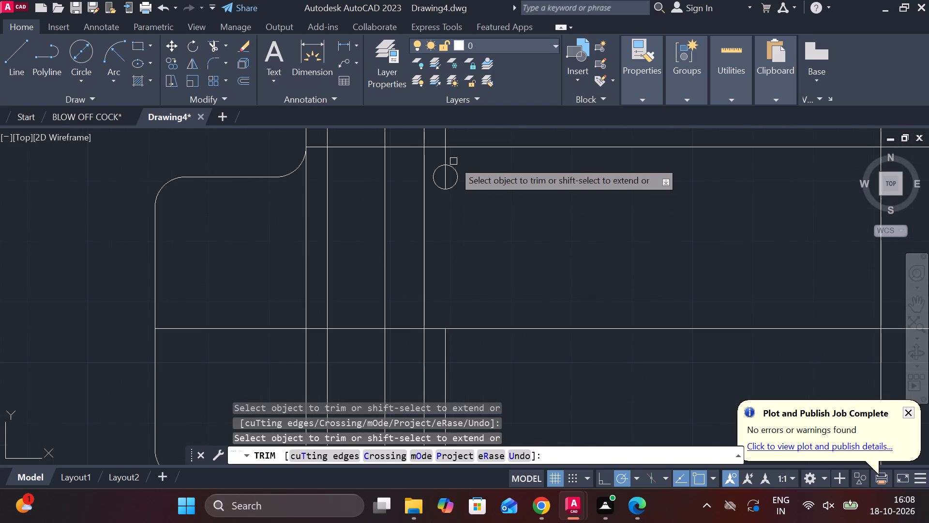
{"action": "left_click", "coordinate": [442, 174]}
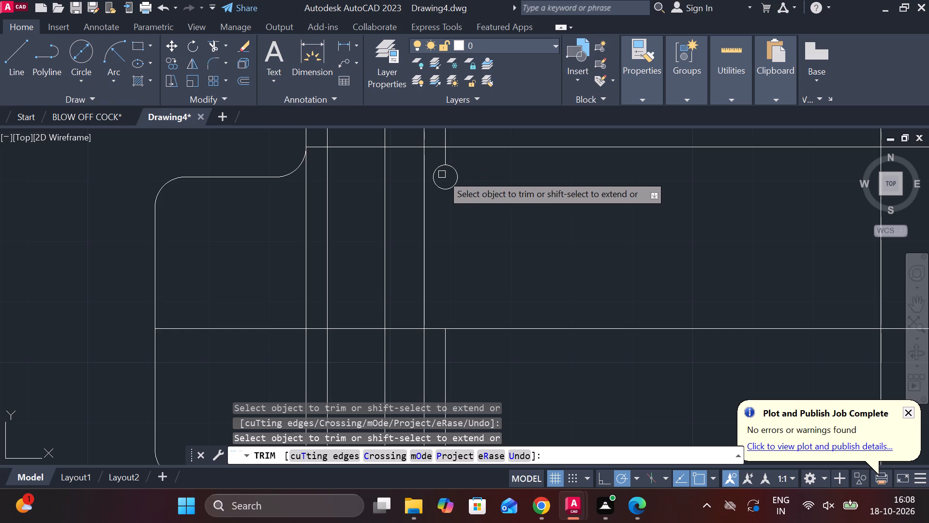
{"action": "left_click", "coordinate": [442, 155]}
{"action": "scroll", "coordinate": [442, 155], "scroll_direction": "down", "scroll_amount": 4}
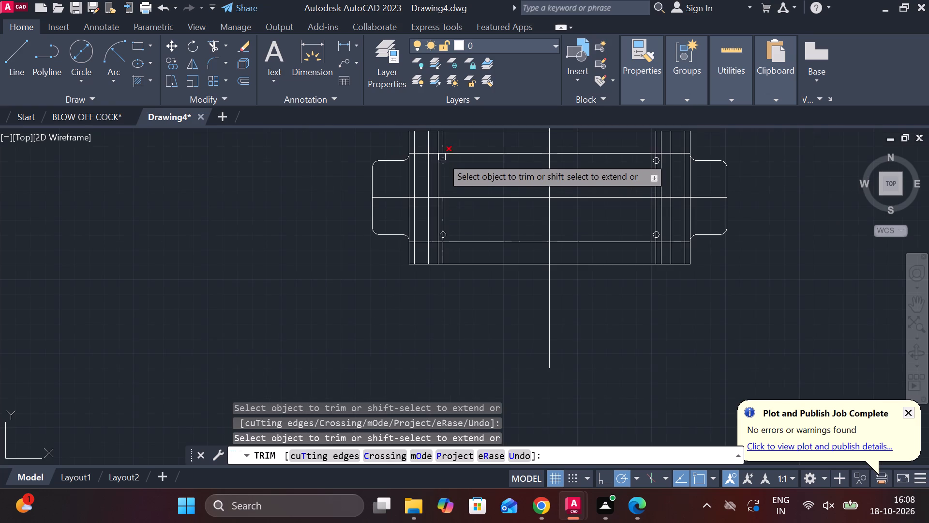
{"action": "scroll", "coordinate": [486, 300], "scroll_direction": "up", "scroll_amount": 1}
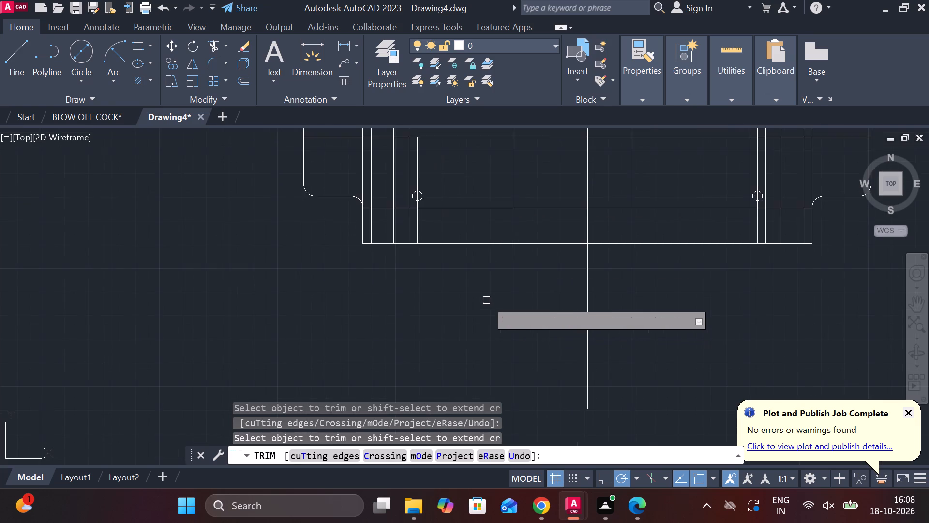
{"action": "scroll", "coordinate": [486, 300], "scroll_direction": "down", "scroll_amount": 2}
{"action": "scroll", "coordinate": [496, 198], "scroll_direction": "up", "scroll_amount": 2}
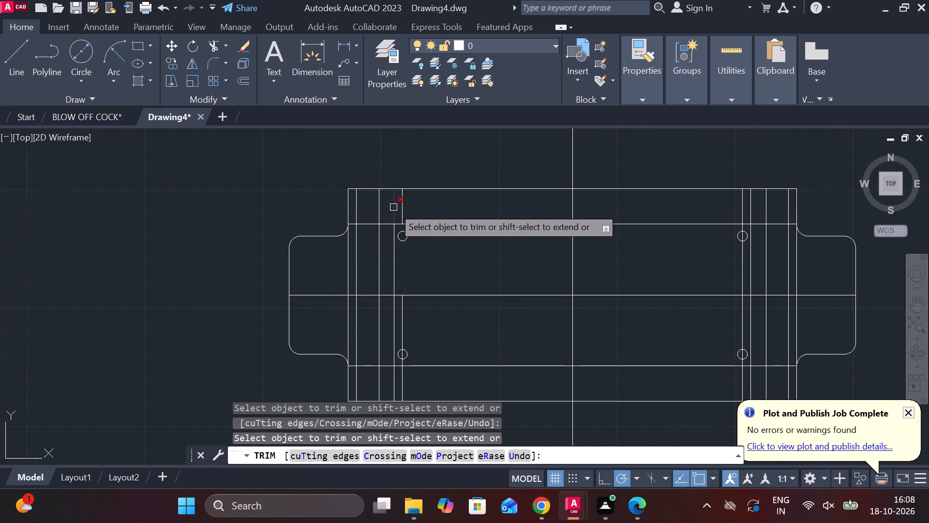
{"action": "left_click", "coordinate": [400, 209]}
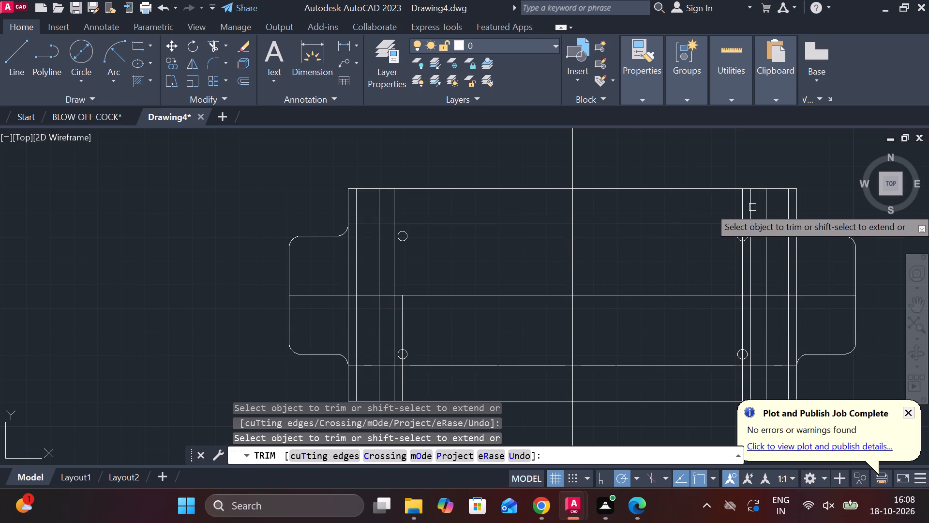
Trim away the upper half of the right-hand group's innermost vertical line, from the top edge through the circle to the horizontal centre line.
{"action": "left_click", "coordinate": [739, 211]}
{"action": "scroll", "coordinate": [738, 214], "scroll_direction": "up", "scroll_amount": 2}
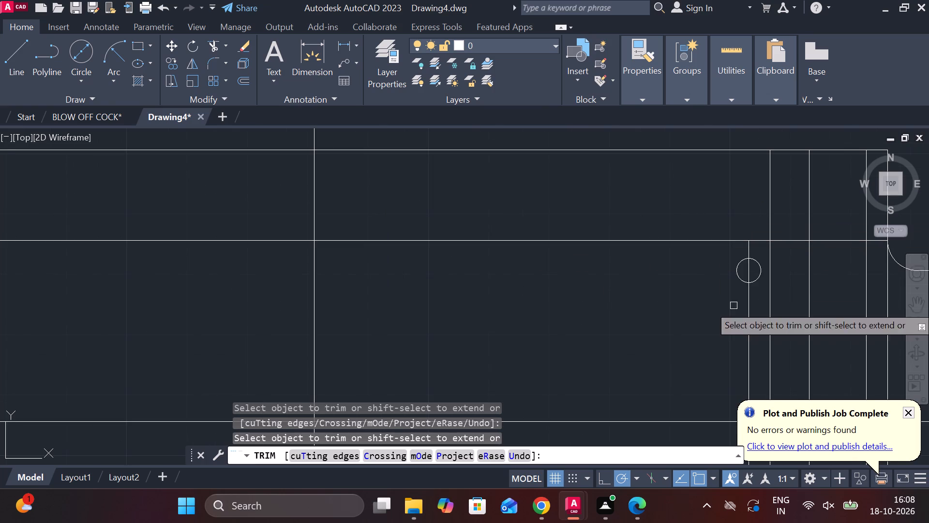
{"action": "left_click", "coordinate": [749, 251]}
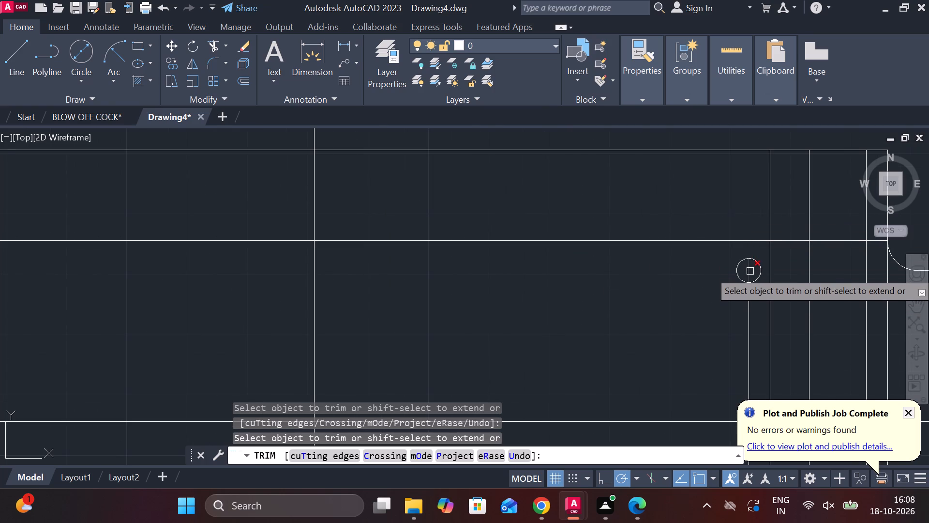
{"action": "left_click", "coordinate": [750, 271]}
{"action": "left_click", "coordinate": [749, 323]}
Trim away the lower half of the left-hand innermost vertical line, from the horizontal centre line through the circle to the bottom edge.
{"action": "scroll", "coordinate": [749, 323], "scroll_direction": "down", "scroll_amount": 3}
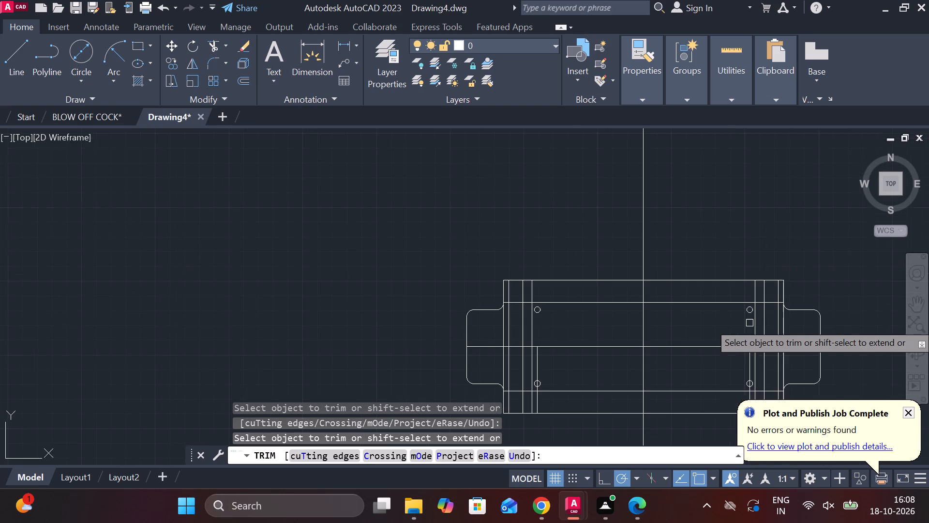
{"action": "scroll", "coordinate": [681, 417], "scroll_direction": "up", "scroll_amount": 3}
{"action": "scroll", "coordinate": [681, 417], "scroll_direction": "down", "scroll_amount": 1}
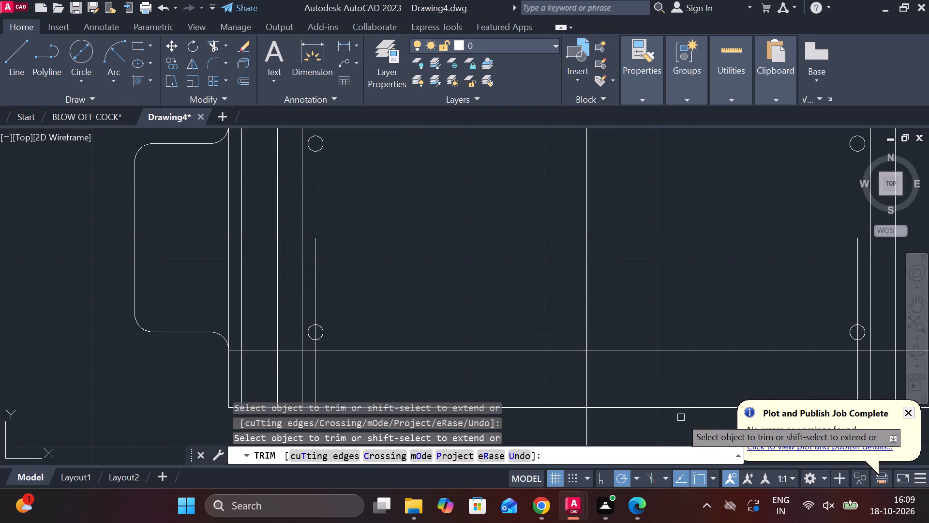
{"action": "left_click", "coordinate": [314, 303]}
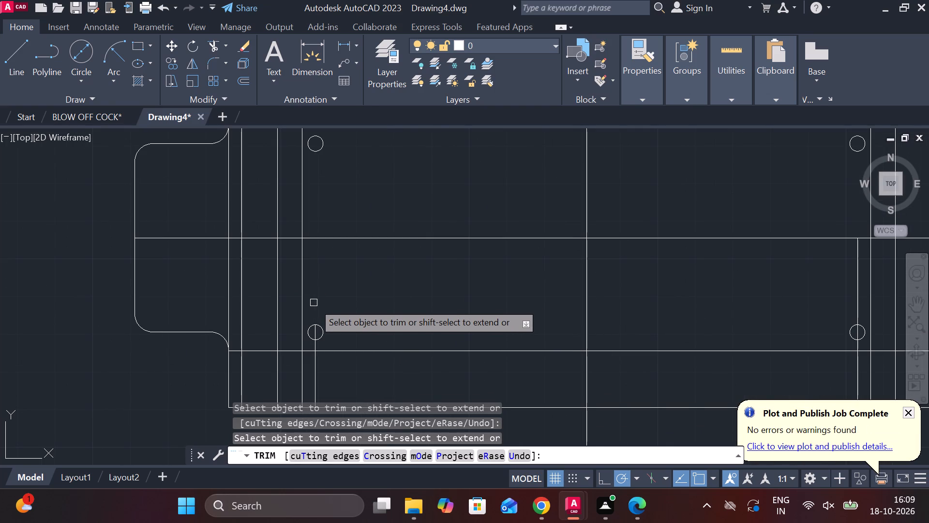
{"action": "scroll", "coordinate": [319, 313], "scroll_direction": "up", "scroll_amount": 2}
{"action": "left_click", "coordinate": [308, 357]}
{"action": "scroll", "coordinate": [308, 357], "scroll_direction": "down", "scroll_amount": 3}
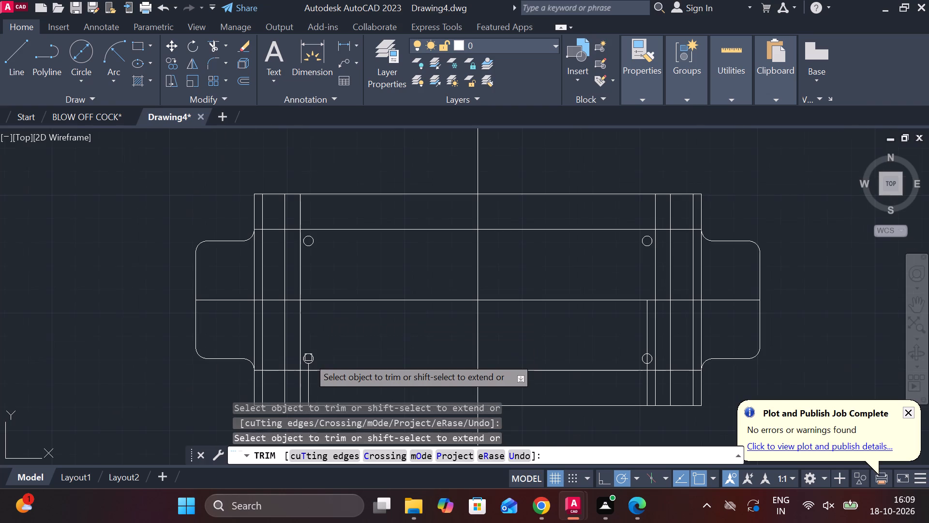
{"action": "left_click", "coordinate": [308, 381]}
{"action": "scroll", "coordinate": [308, 381], "scroll_direction": "up", "scroll_amount": 2}
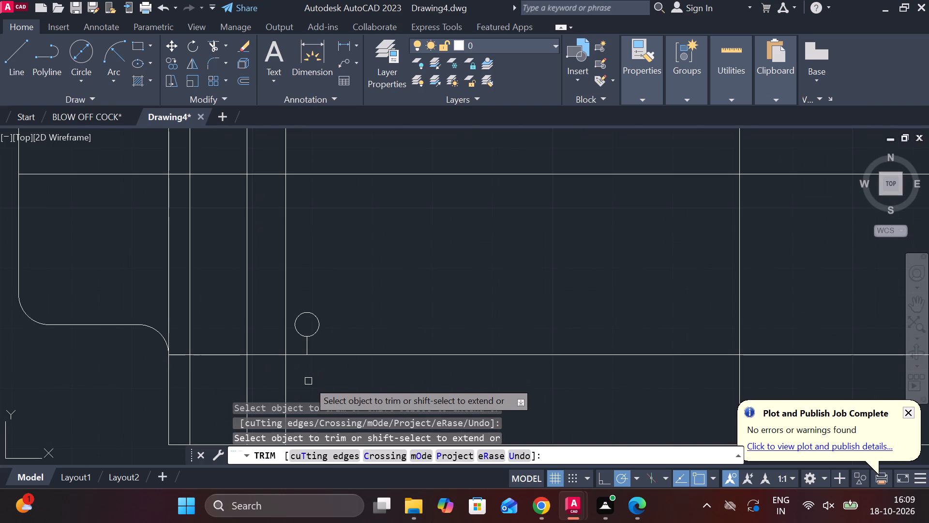
{"action": "left_click", "coordinate": [310, 346]}
{"action": "scroll", "coordinate": [327, 346], "scroll_direction": "down", "scroll_amount": 3}
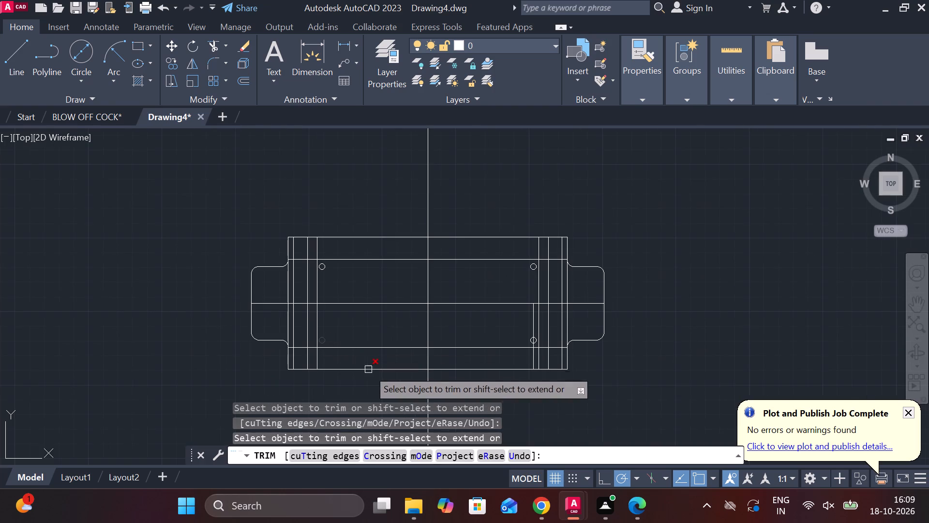
Trim away the lower half of the right-hand innermost vertical line, from the horizontal centre line through the circle to the bottom edge.
{"action": "scroll", "coordinate": [522, 363], "scroll_direction": "up", "scroll_amount": 2}
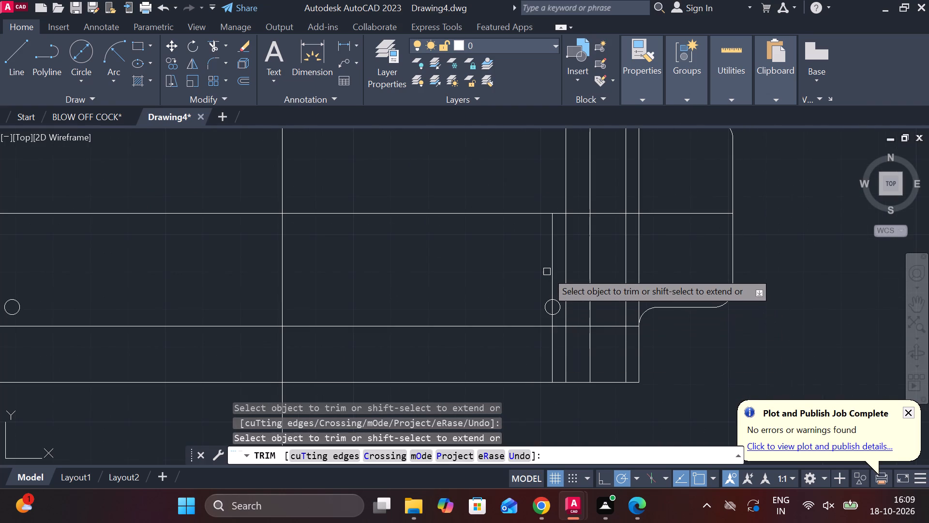
{"action": "left_click", "coordinate": [554, 270]}
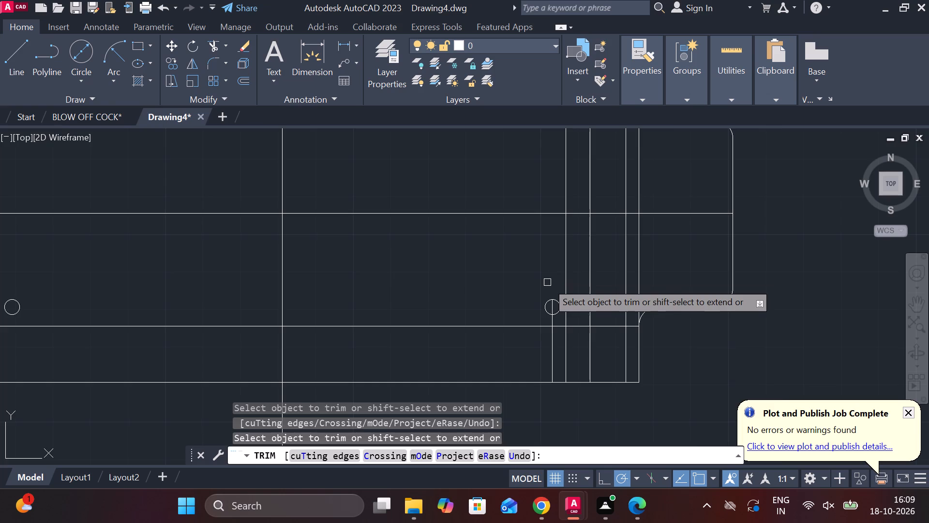
{"action": "scroll", "coordinate": [547, 282], "scroll_direction": "up", "scroll_amount": 3}
{"action": "left_click", "coordinate": [568, 378]}
{"action": "scroll", "coordinate": [568, 378], "scroll_direction": "down", "scroll_amount": 2}
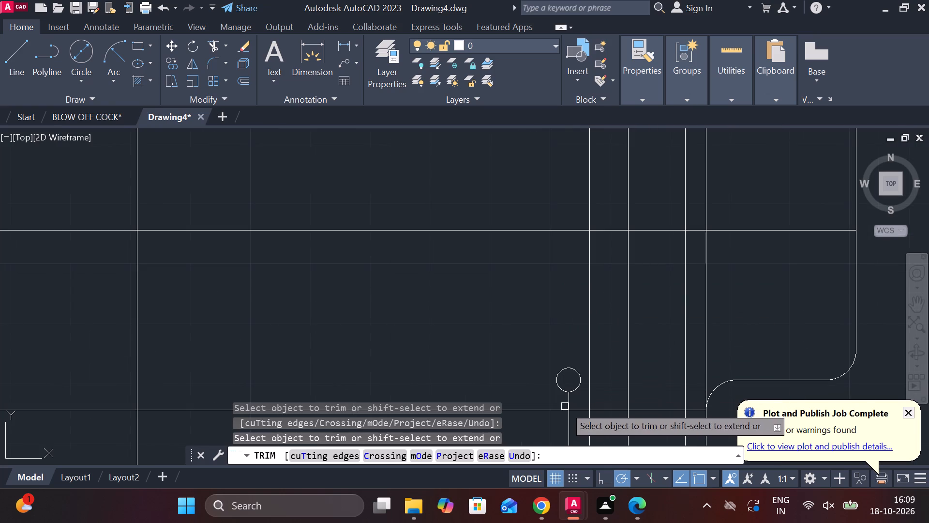
{"action": "left_click", "coordinate": [567, 431]}
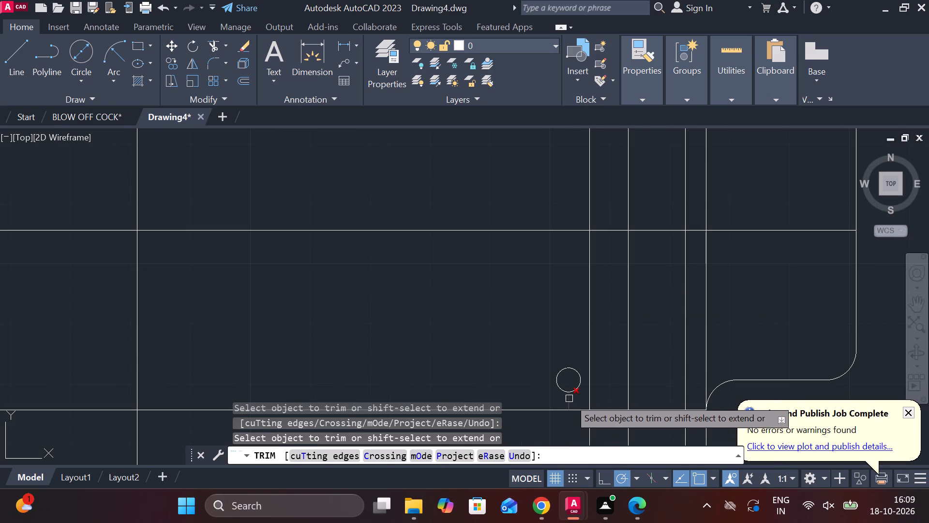
{"action": "left_click", "coordinate": [569, 399]}
{"action": "scroll", "coordinate": [569, 399], "scroll_direction": "down", "scroll_amount": 3}
{"action": "scroll", "coordinate": [577, 330], "scroll_direction": "down", "scroll_amount": 1}
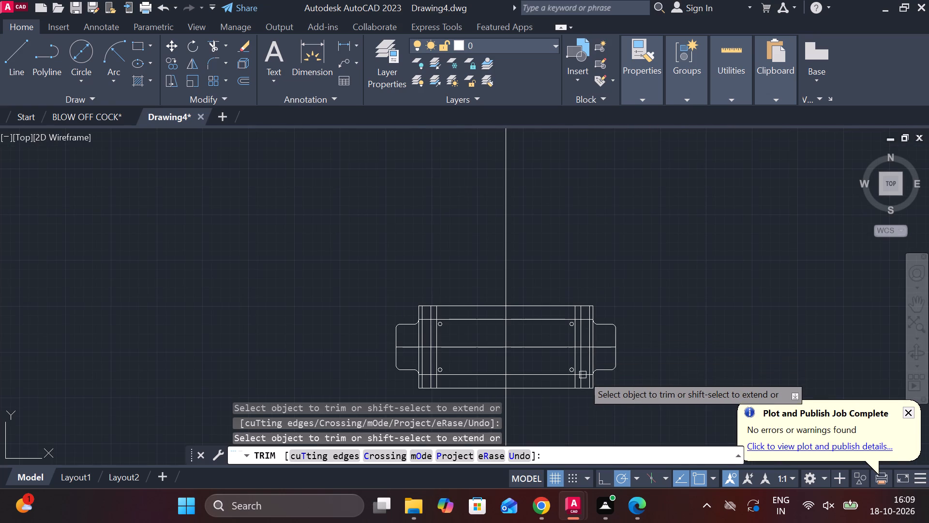
{"action": "scroll", "coordinate": [581, 380], "scroll_direction": "up", "scroll_amount": 3}
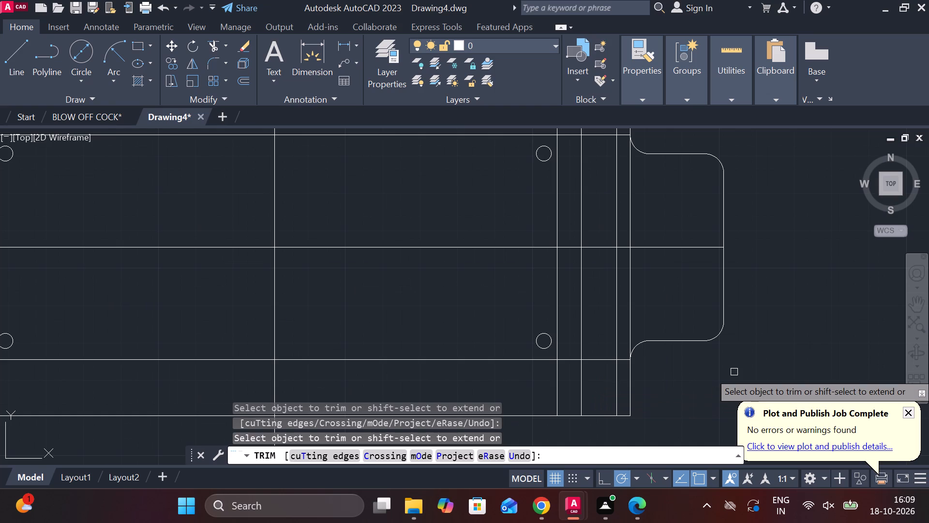
{"action": "scroll", "coordinate": [734, 372], "scroll_direction": "down", "scroll_amount": 3}
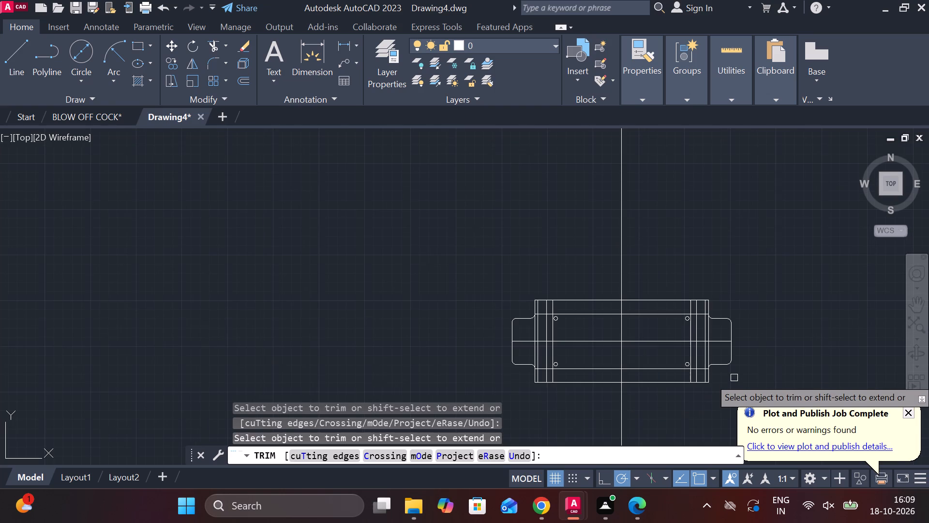
{"action": "scroll", "coordinate": [801, 365], "scroll_direction": "up", "scroll_amount": 3}
{"action": "scroll", "coordinate": [801, 365], "scroll_direction": "down", "scroll_amount": 2}
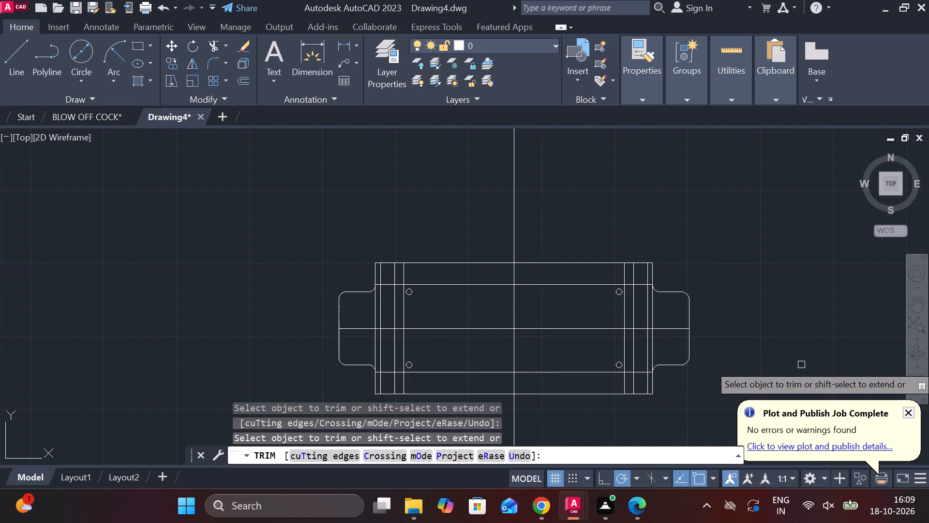
{"action": "key", "text": "Escape"}
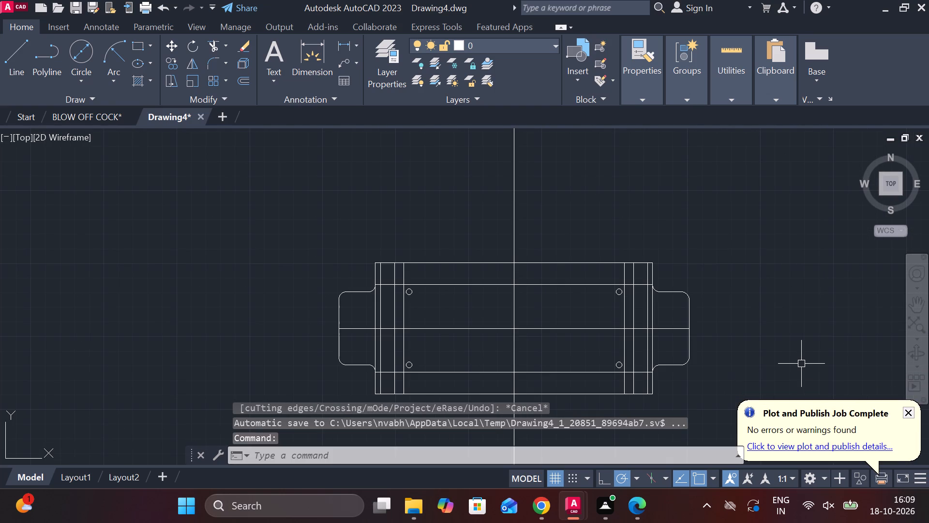
Check the distance between the two remaining innermost vertical lines along the horizontal centre line with a temporary linear dimension.
{"action": "left_click", "coordinate": [342, 45]}
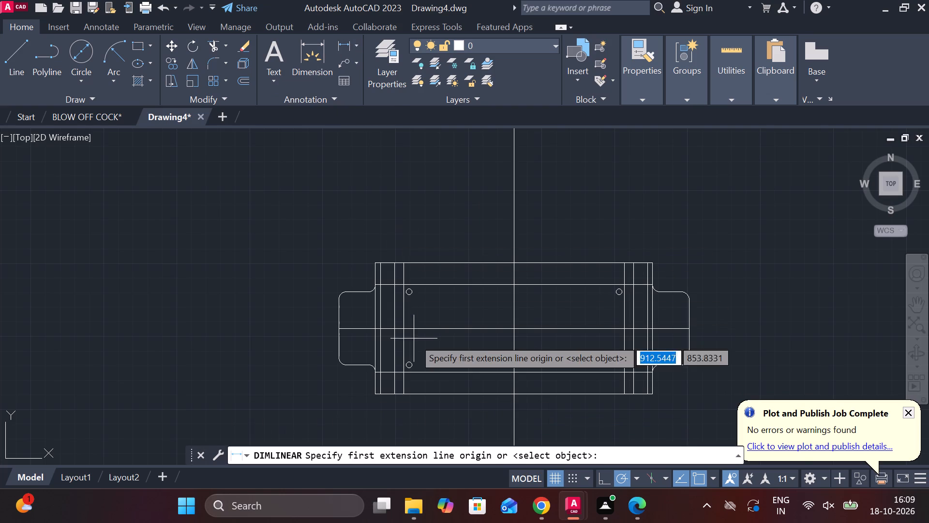
{"action": "left_click", "coordinate": [400, 327]}
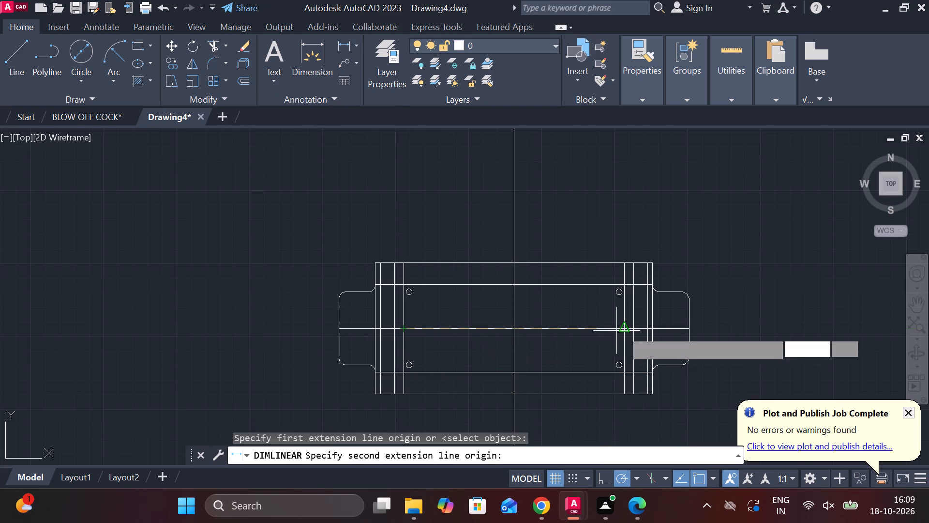
{"action": "left_click", "coordinate": [628, 329]}
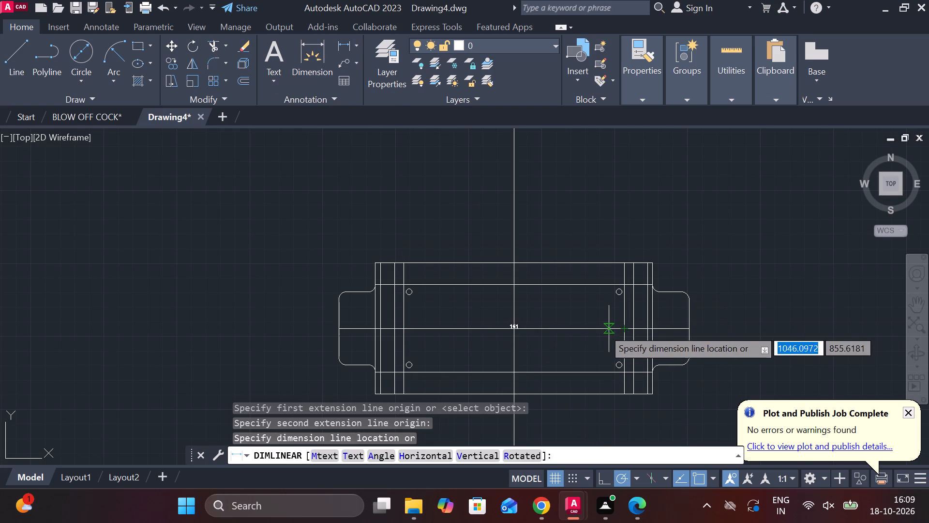
{"action": "scroll", "coordinate": [569, 328], "scroll_direction": "up", "scroll_amount": 3}
{"action": "scroll", "coordinate": [569, 328], "scroll_direction": "down", "scroll_amount": 1}
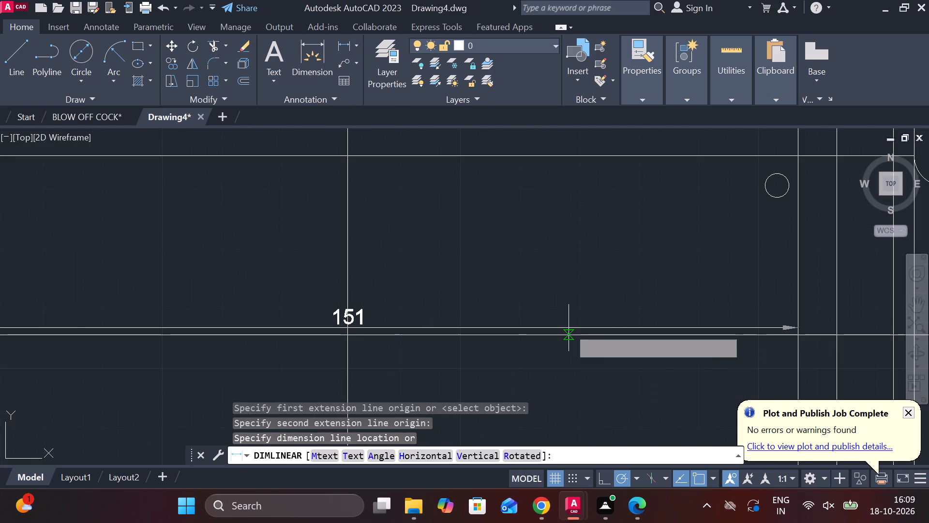
{"action": "scroll", "coordinate": [569, 328], "scroll_direction": "down", "scroll_amount": 1}
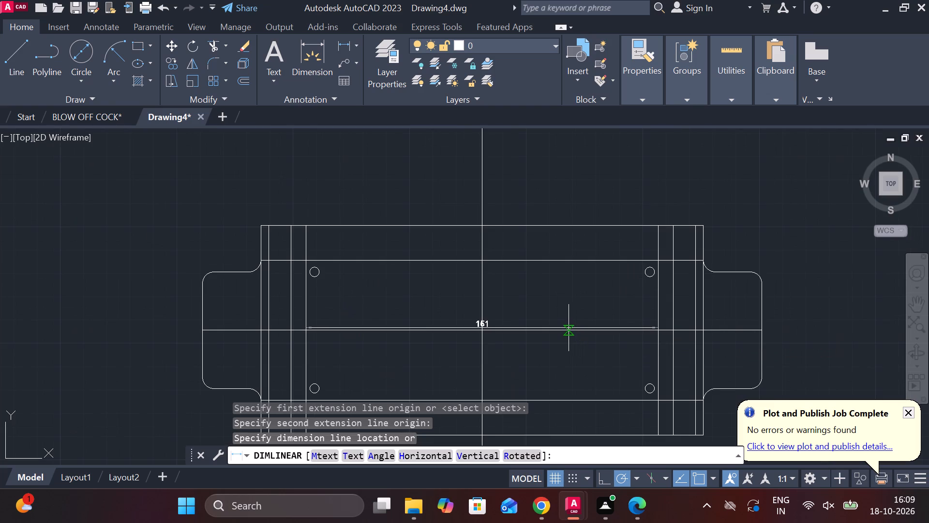
{"action": "key", "text": "Escape"}
Check the distance from the left-hand group's second innermost vertical line to the right-hand group's innermost one with a temporary linear dimension.
{"action": "left_click", "coordinate": [344, 46]}
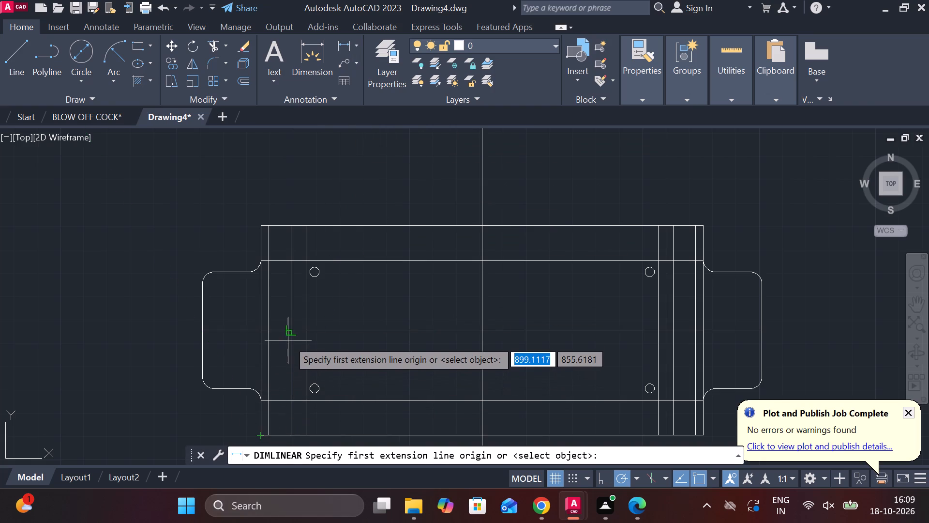
{"action": "left_click", "coordinate": [288, 326]}
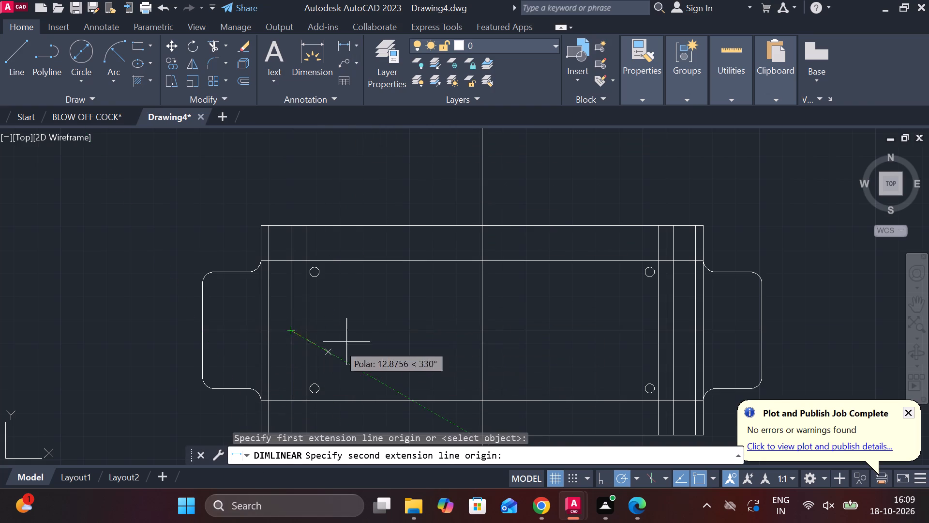
{"action": "left_click", "coordinate": [661, 331]}
{"action": "scroll", "coordinate": [630, 316], "scroll_direction": "up", "scroll_amount": 1}
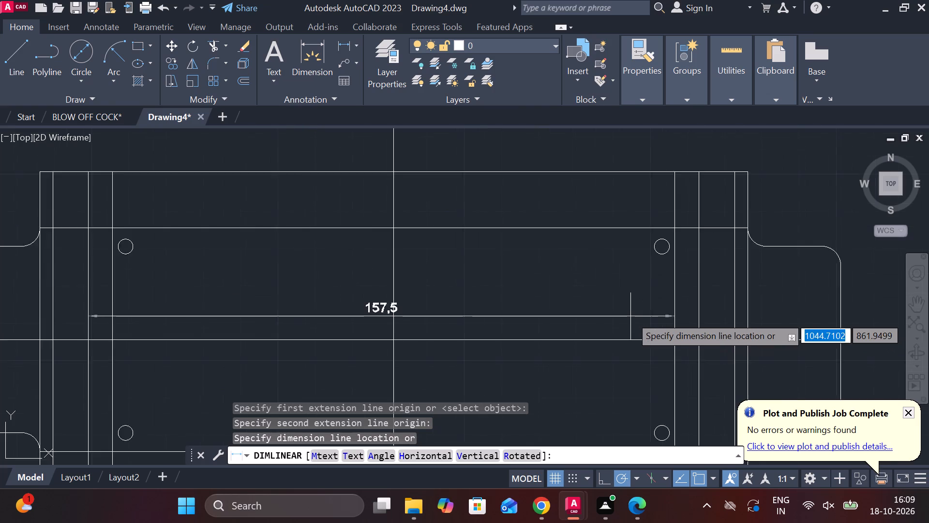
{"action": "scroll", "coordinate": [630, 316], "scroll_direction": "up", "scroll_amount": 1}
{"action": "scroll", "coordinate": [630, 316], "scroll_direction": "down", "scroll_amount": 3}
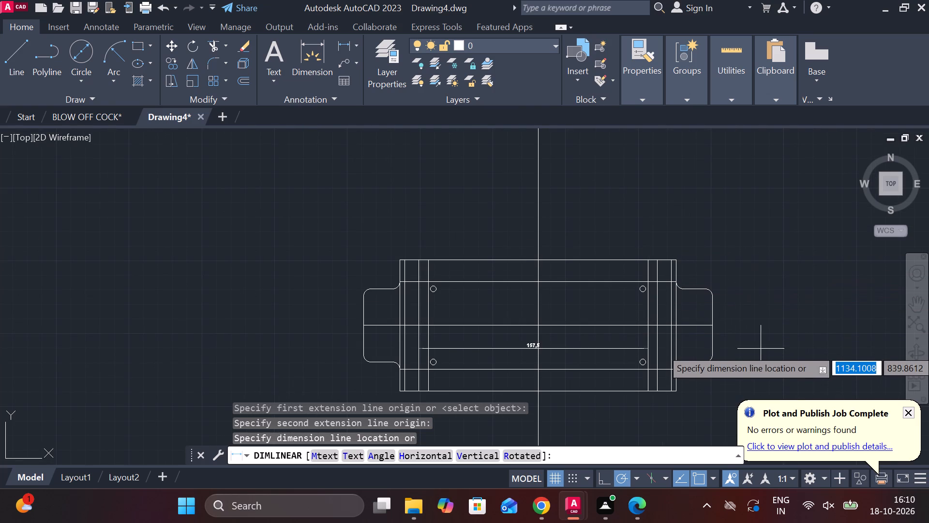
{"action": "key", "text": "Escape"}
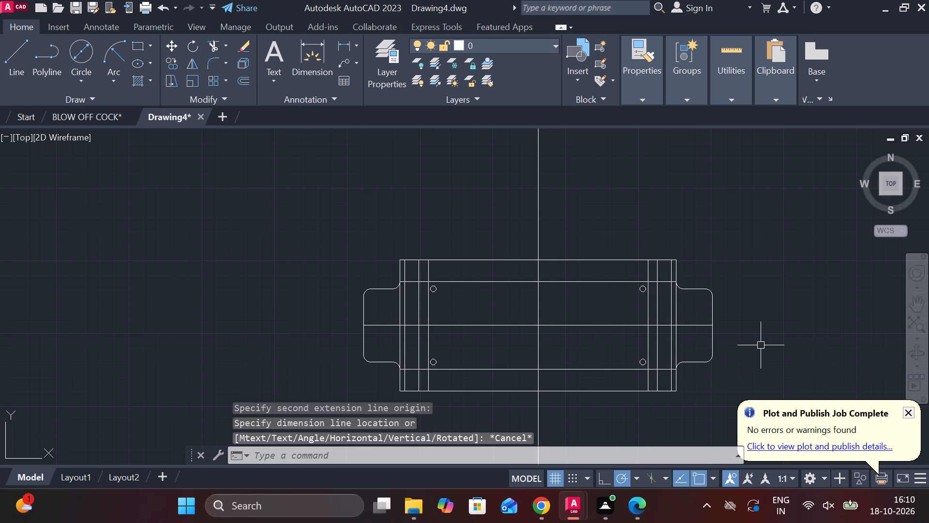
Check the centre-to-centre distance between the two upper corner circles with a temporary linear dimension.
{"action": "scroll", "coordinate": [474, 327], "scroll_direction": "up", "scroll_amount": 3}
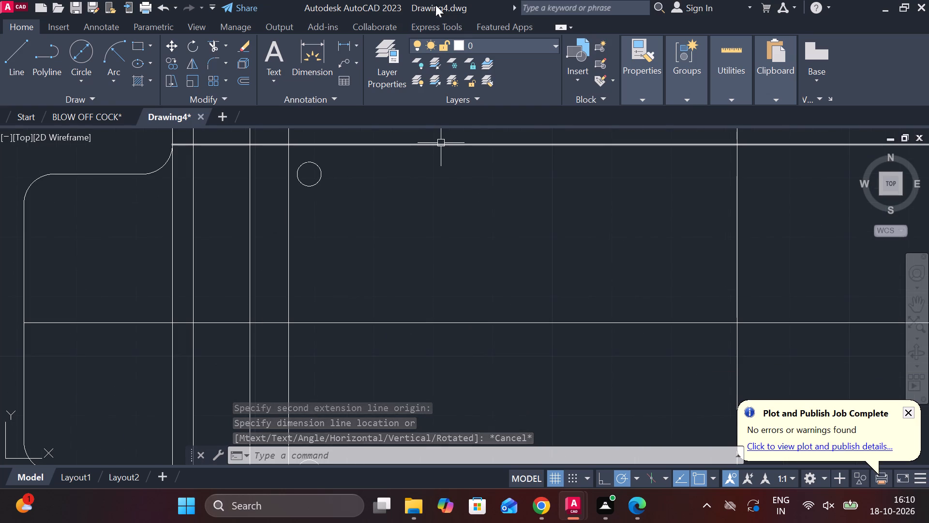
{"action": "left_click", "coordinate": [346, 51]}
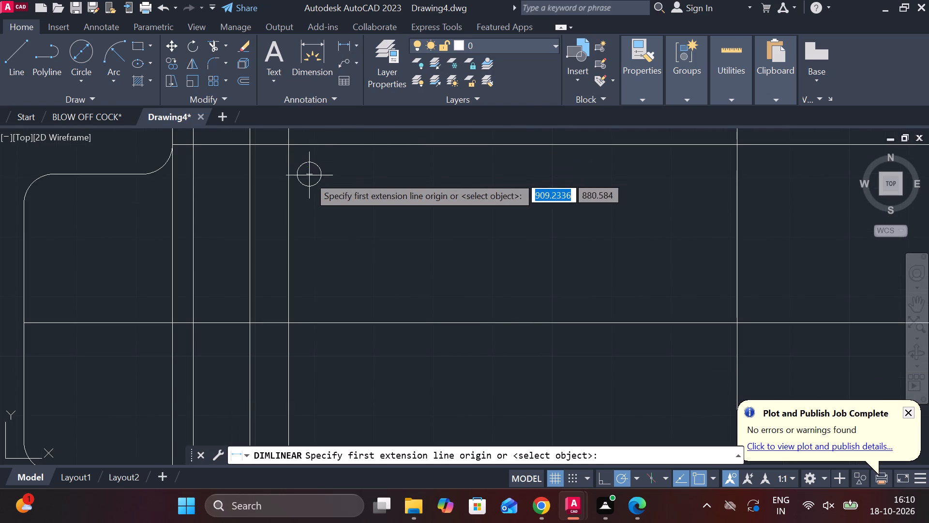
{"action": "left_click", "coordinate": [309, 171]}
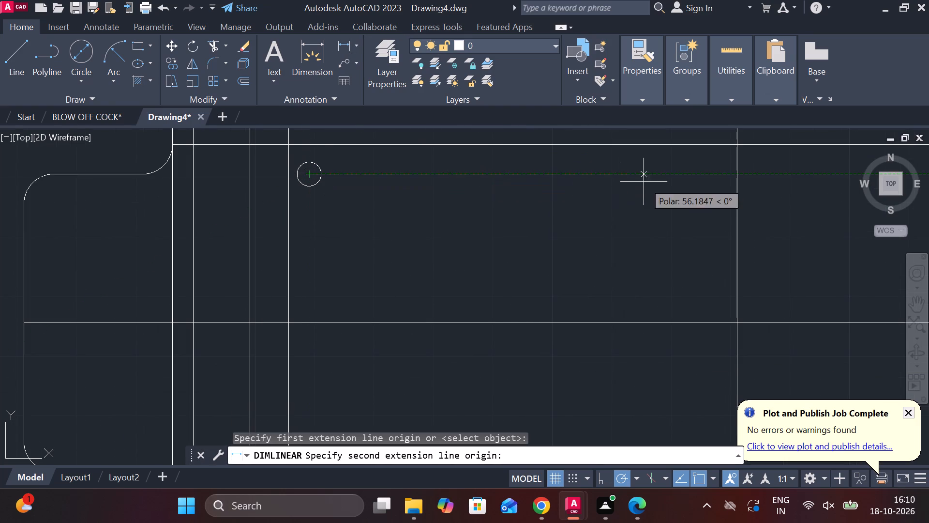
{"action": "scroll", "coordinate": [732, 181], "scroll_direction": "down", "scroll_amount": 3}
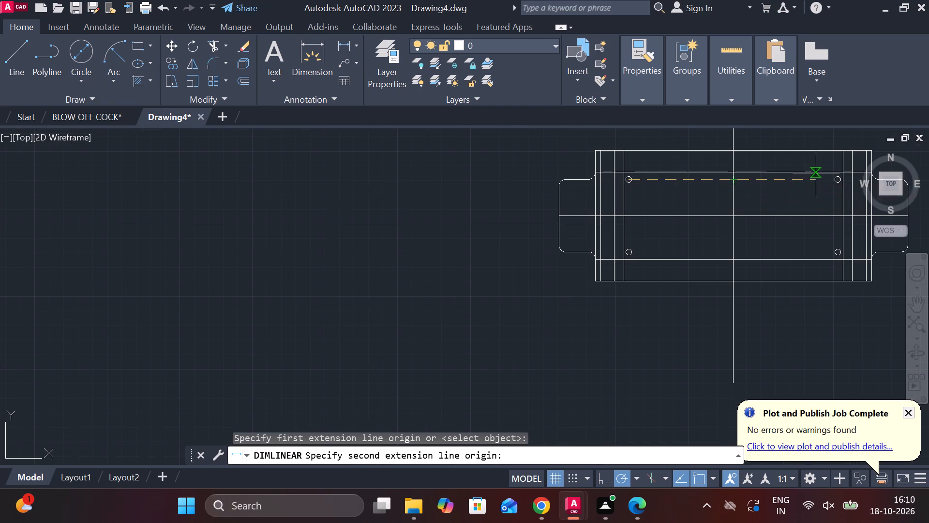
{"action": "scroll", "coordinate": [841, 169], "scroll_direction": "up", "scroll_amount": 2}
{"action": "scroll", "coordinate": [841, 169], "scroll_direction": "down", "scroll_amount": 2}
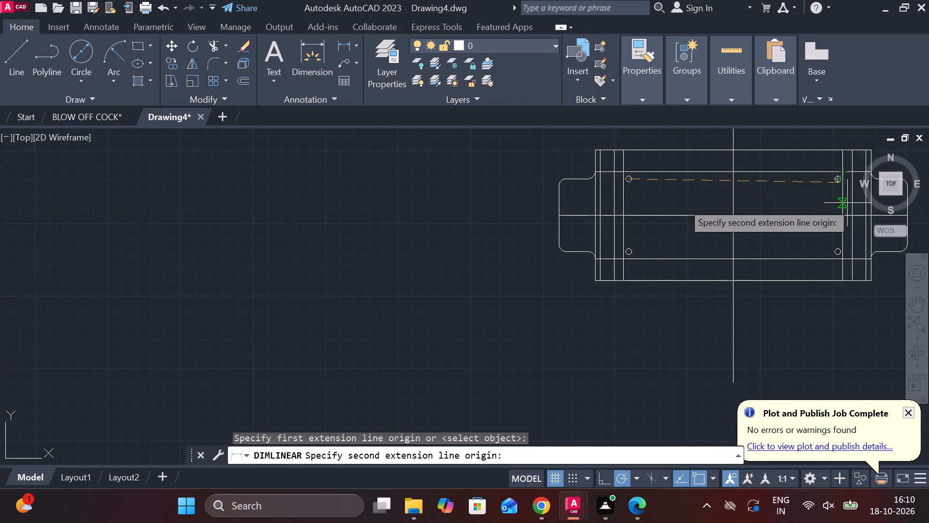
{"action": "scroll", "coordinate": [847, 203], "scroll_direction": "down", "scroll_amount": 1}
{"action": "scroll", "coordinate": [847, 203], "scroll_direction": "up", "scroll_amount": 3}
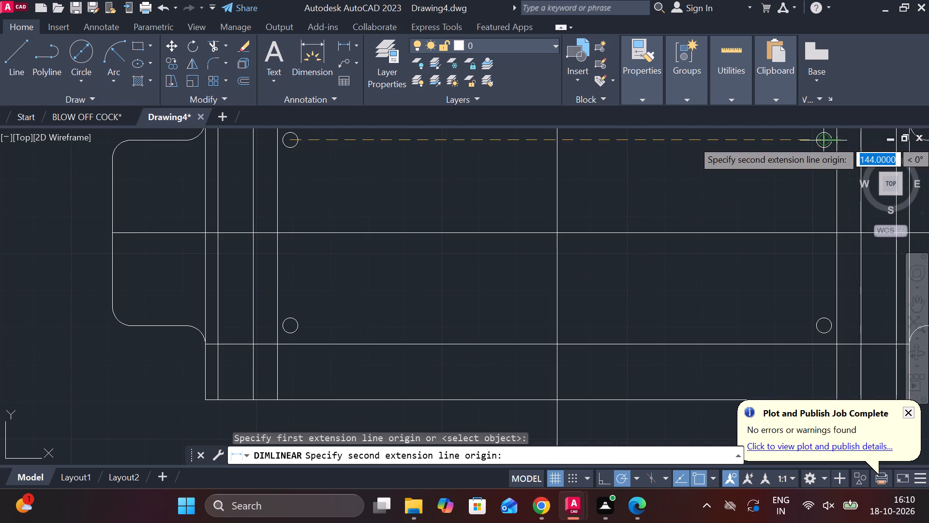
{"action": "left_click", "coordinate": [824, 140]}
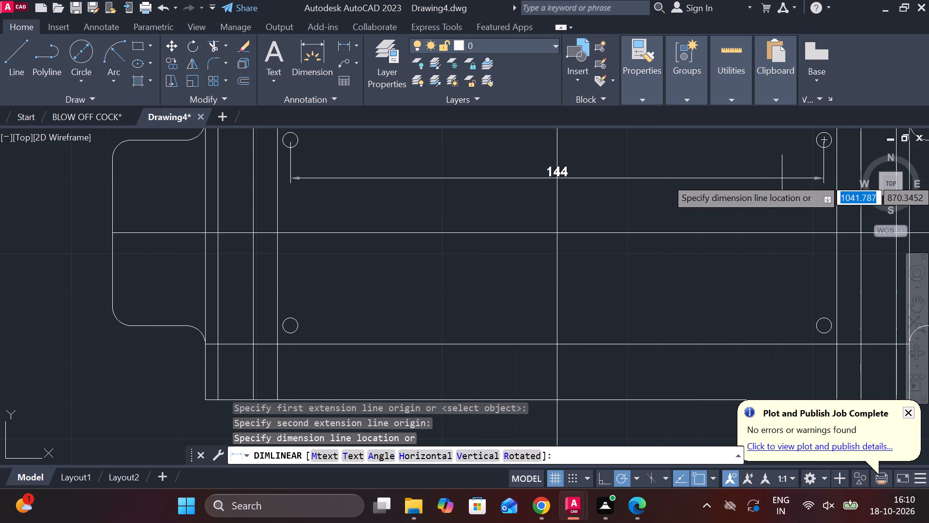
{"action": "key", "text": "Escape"}
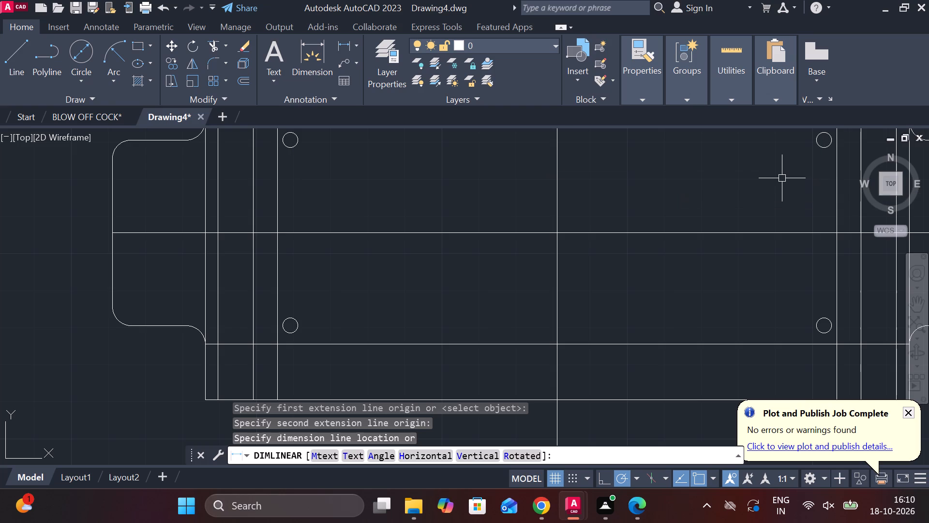
{"action": "scroll", "coordinate": [707, 264], "scroll_direction": "down", "scroll_amount": 2}
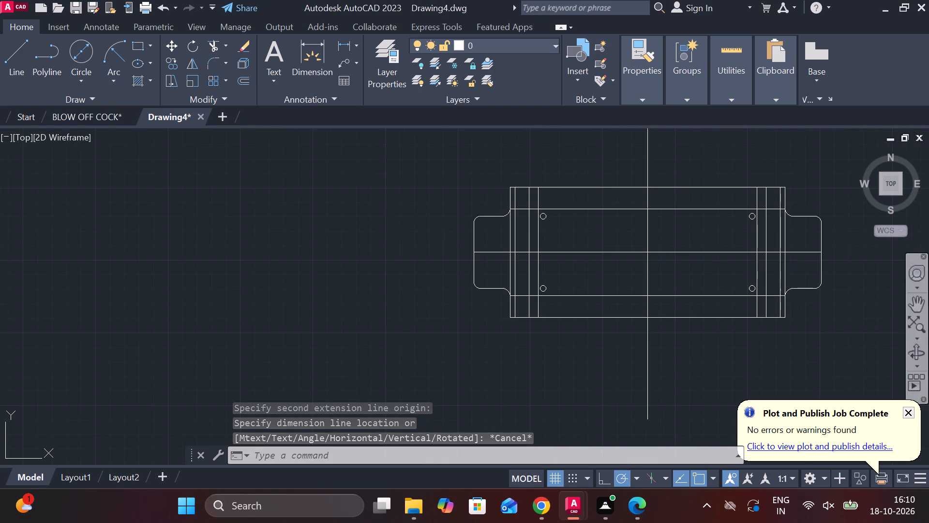
Delete the innermost vertical construction line on each side of the figure, next to the corner circles.
{"action": "scroll", "coordinate": [844, 256], "scroll_direction": "up", "scroll_amount": 3}
{"action": "scroll", "coordinate": [844, 256], "scroll_direction": "down", "scroll_amount": 2}
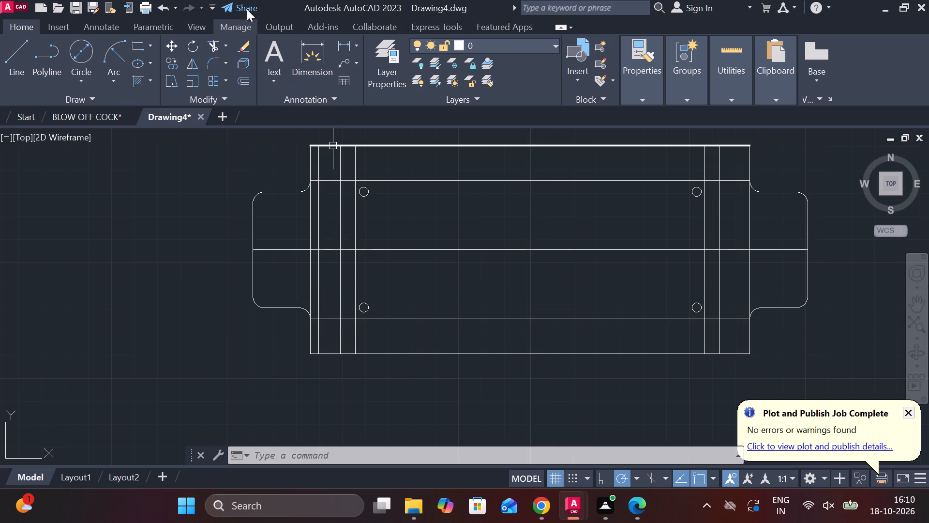
{"action": "left_click", "coordinate": [353, 271]}
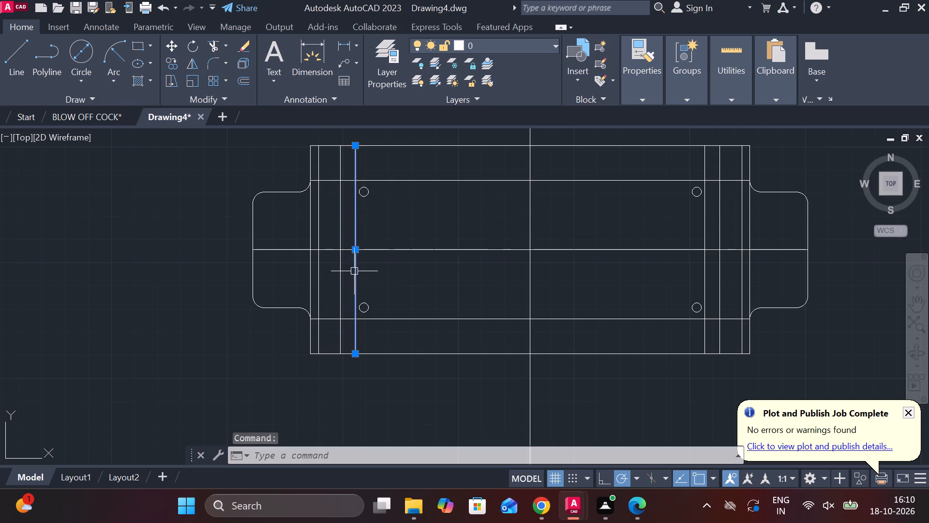
{"action": "left_click", "coordinate": [706, 277]}
{"action": "key", "text": "Delete"}
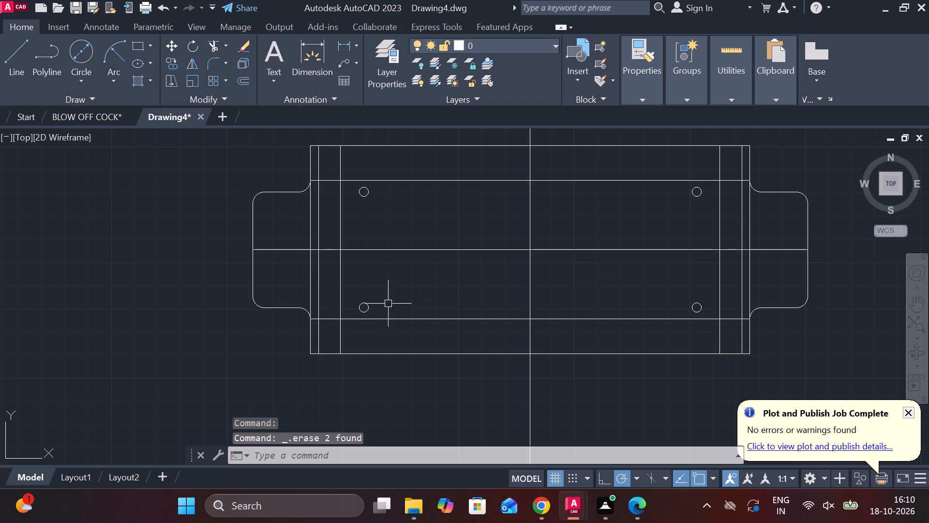
Check the distance between the two remaining innermost vertical lines along the horizontal centre line with a temporary linear dimension.
{"action": "left_click", "coordinate": [344, 41]}
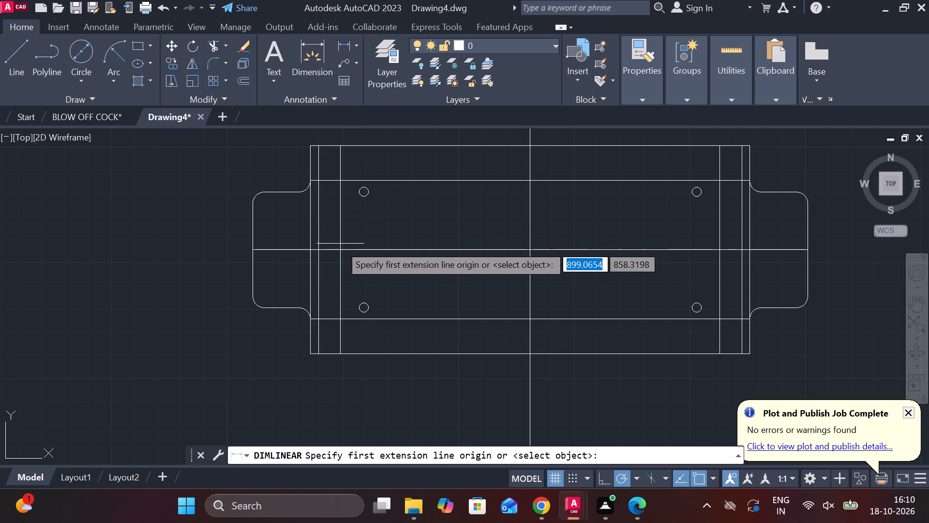
{"action": "left_click", "coordinate": [340, 246]}
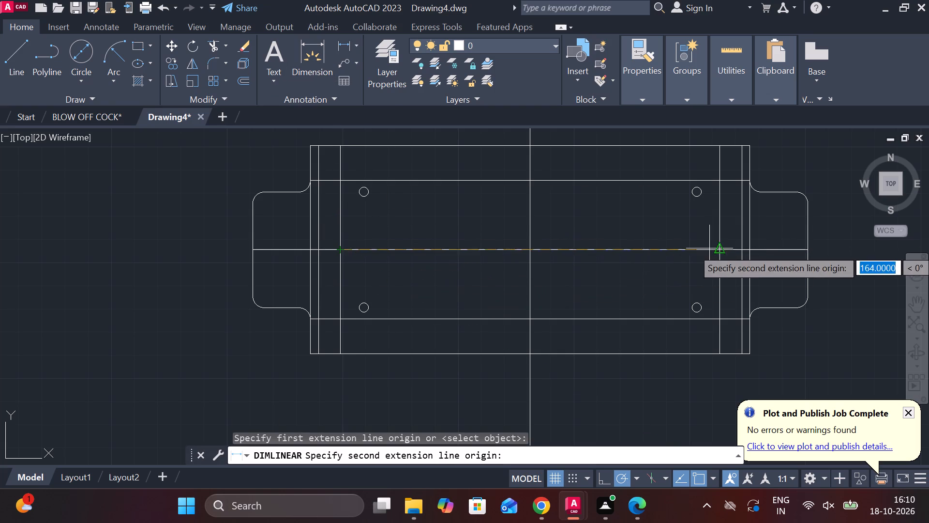
{"action": "left_click", "coordinate": [720, 249]}
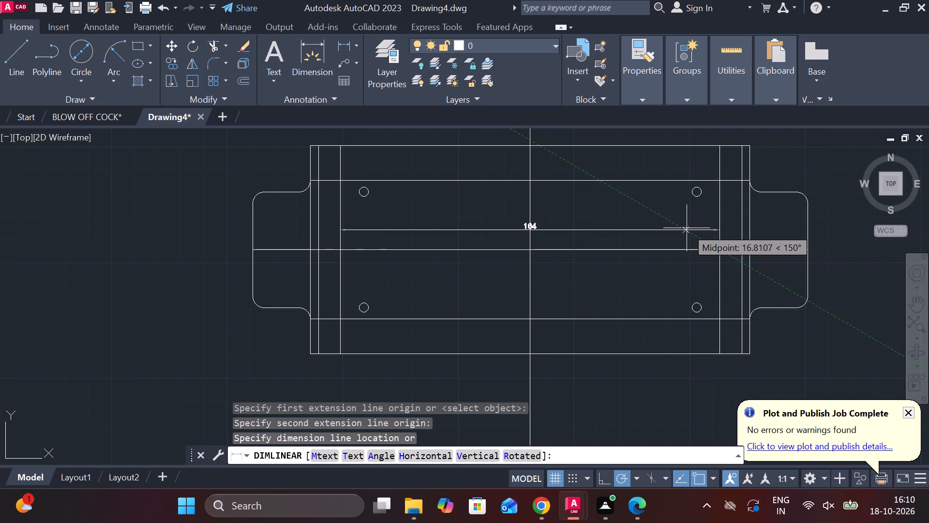
{"action": "scroll", "coordinate": [687, 228], "scroll_direction": "up", "scroll_amount": 2}
{"action": "scroll", "coordinate": [687, 228], "scroll_direction": "down", "scroll_amount": 1}
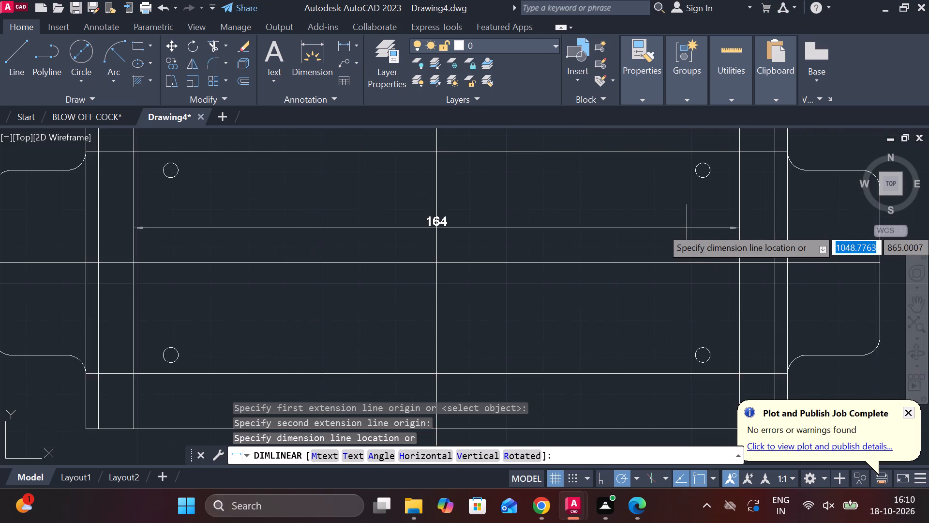
{"action": "scroll", "coordinate": [687, 228], "scroll_direction": "down", "scroll_amount": 1}
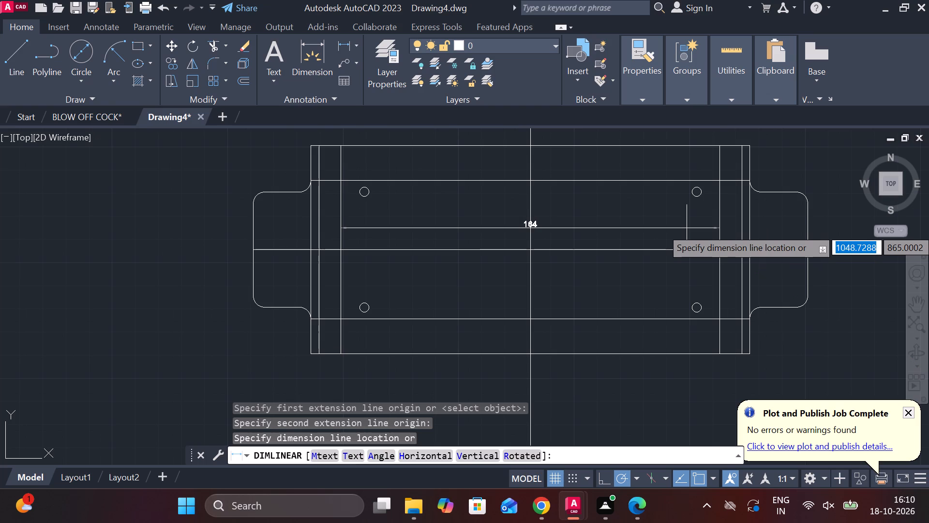
{"action": "key", "text": "Escape"}
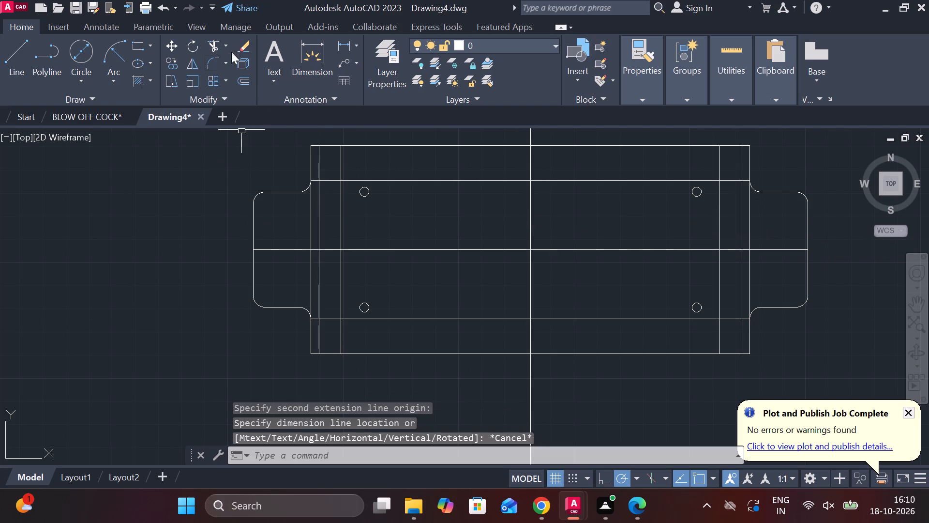
Fillet the inner rectangle's upper and lower left corners with radius 5, joining its left vertical line to both horizontal lines.
{"action": "left_click", "coordinate": [211, 64]}
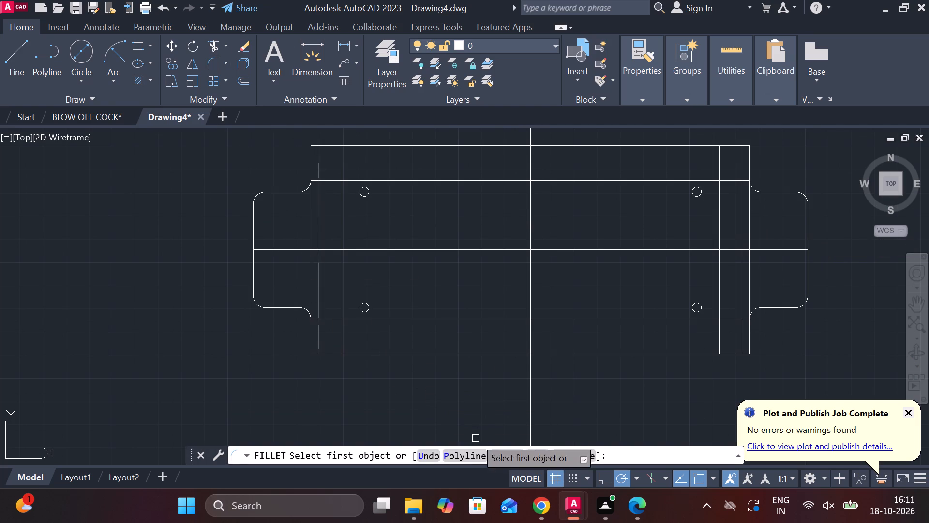
{"action": "left_click", "coordinate": [508, 456]}
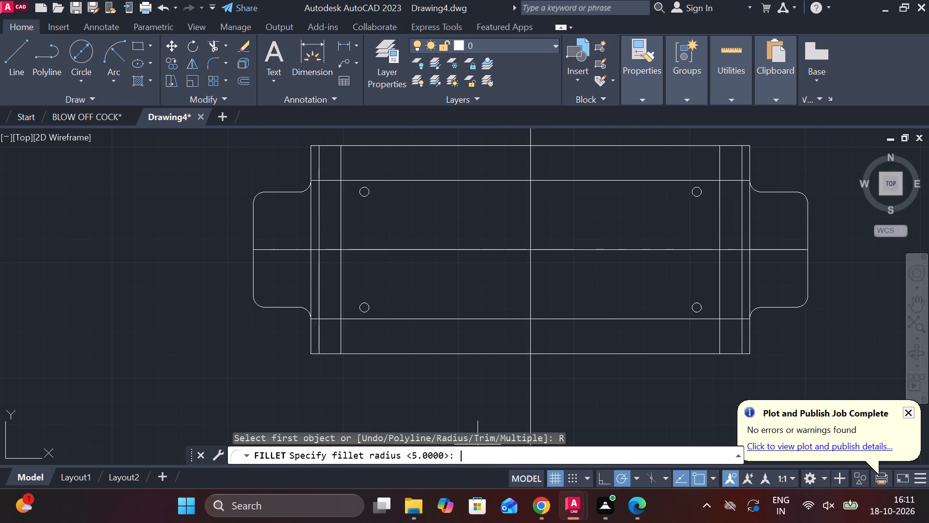
{"action": "key", "text": "Return"}
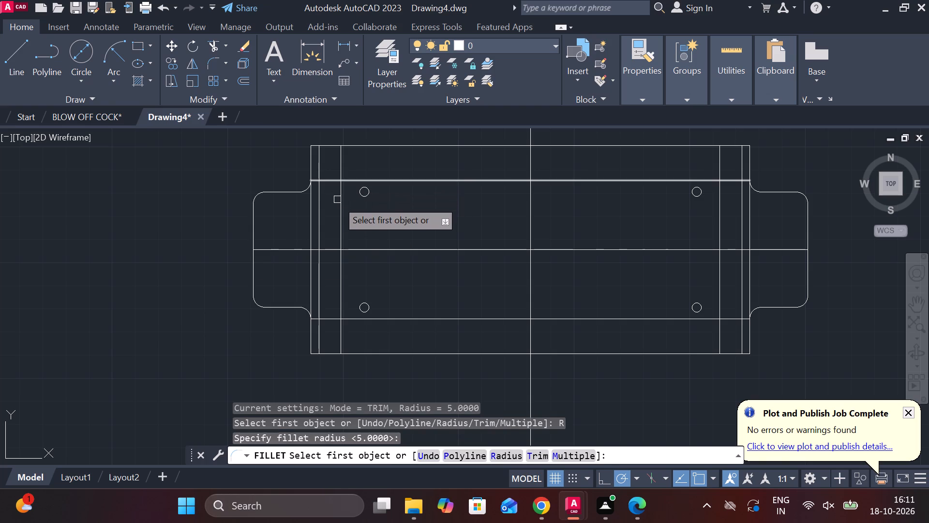
{"action": "left_click", "coordinate": [339, 201]}
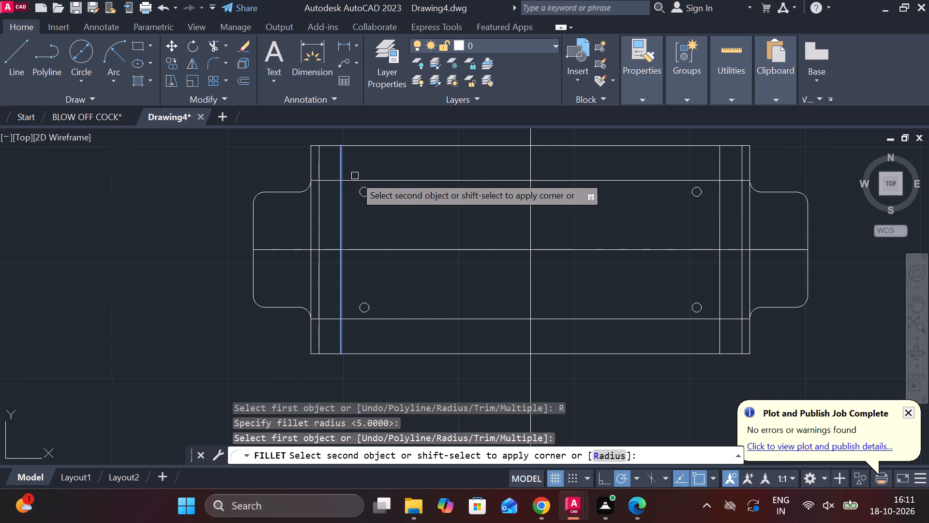
{"action": "left_click", "coordinate": [355, 177]}
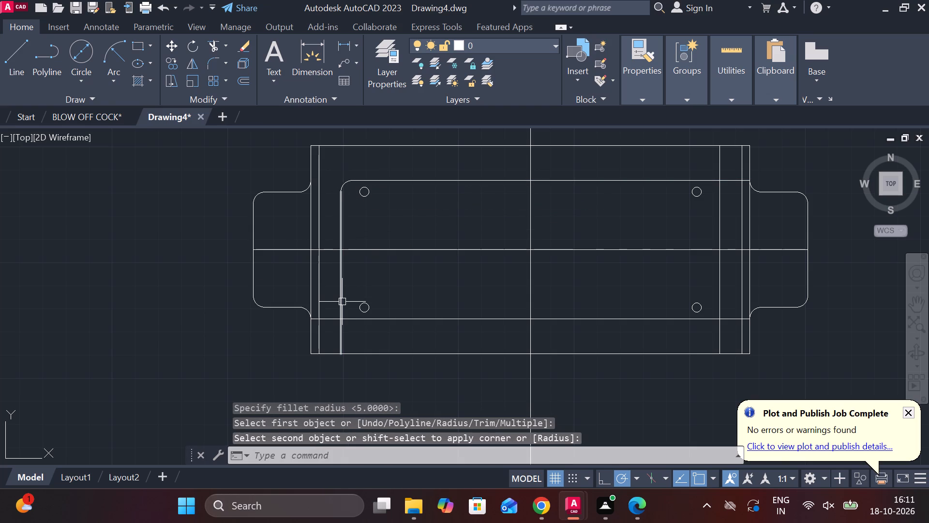
{"action": "left_click", "coordinate": [342, 302]}
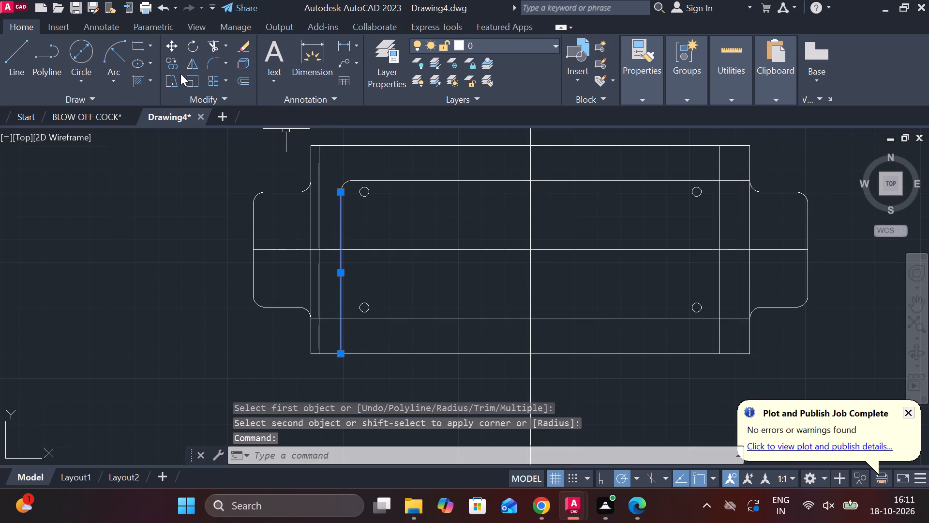
{"action": "left_click", "coordinate": [209, 64]}
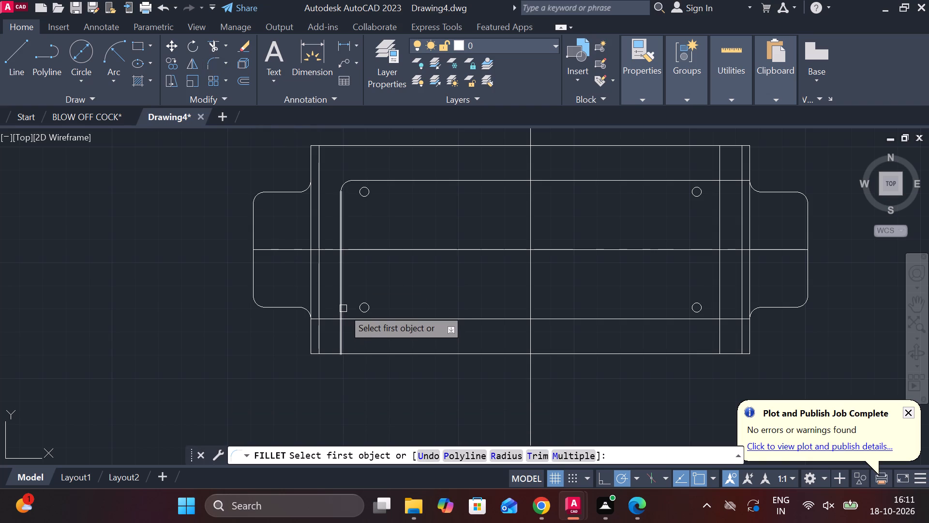
{"action": "left_click", "coordinate": [340, 308]}
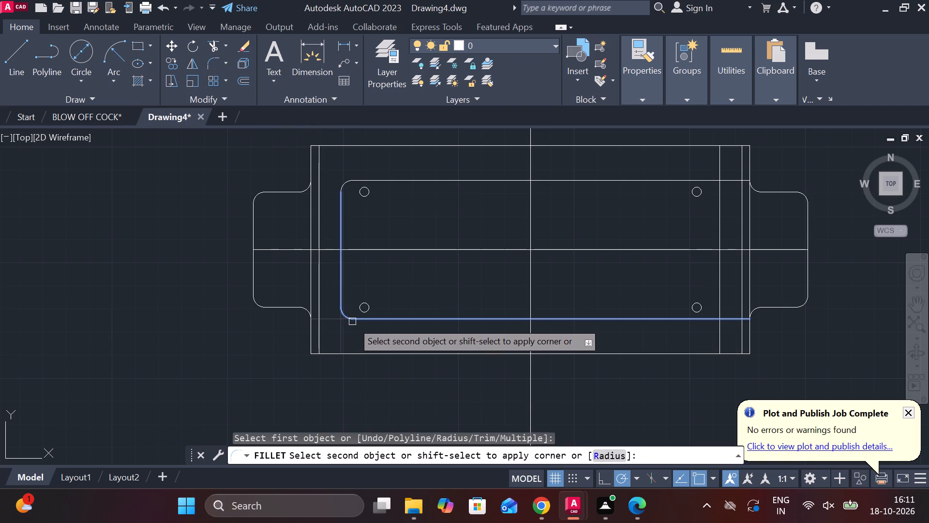
{"action": "left_click", "coordinate": [352, 322]}
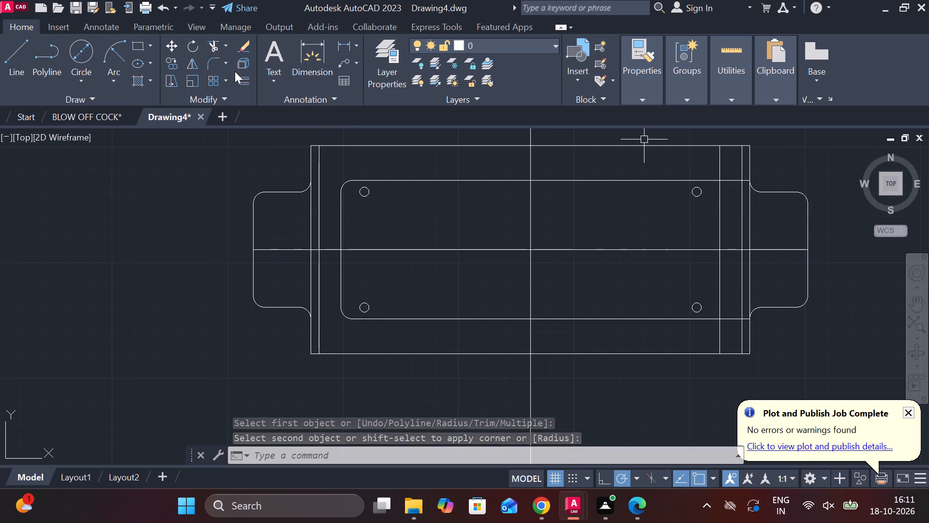
Fillet the inner rectangle's upper and lower right corners with the same radius of 5.
{"action": "left_click", "coordinate": [214, 60]}
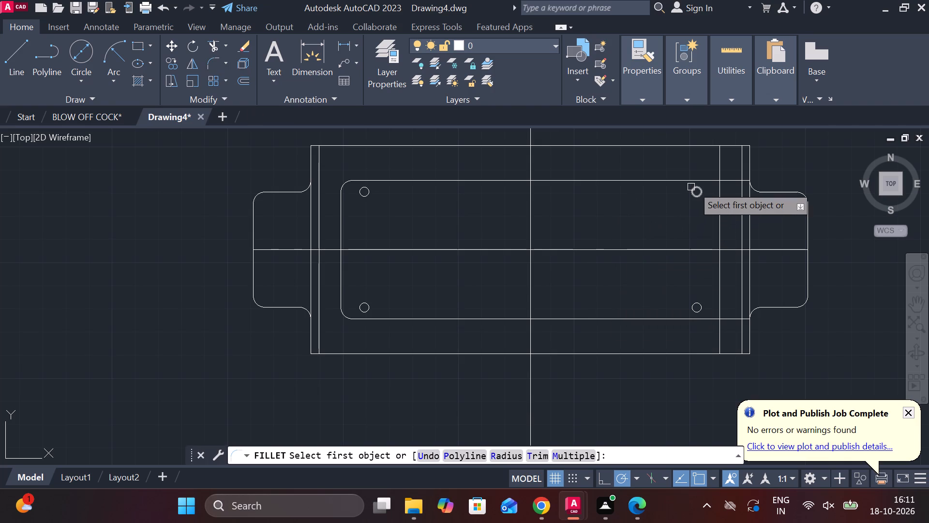
{"action": "left_click", "coordinate": [704, 182]}
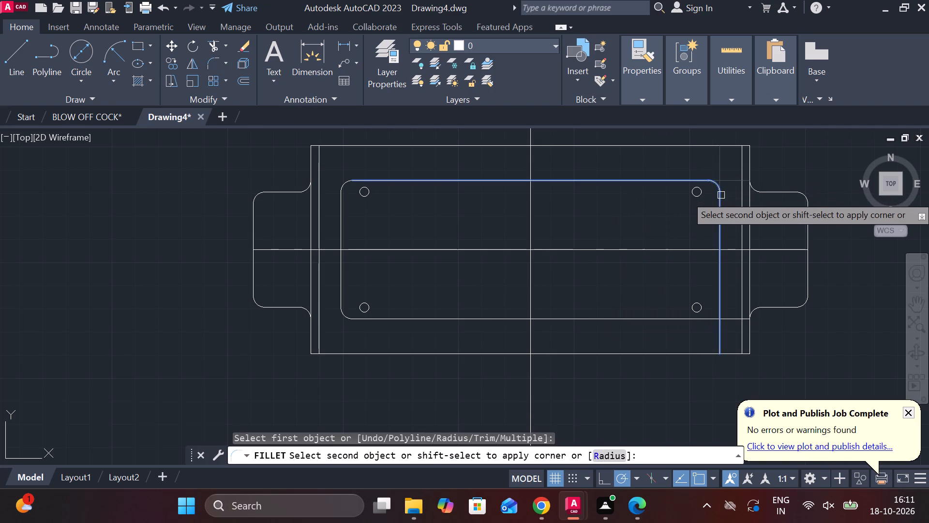
{"action": "left_click", "coordinate": [721, 195]}
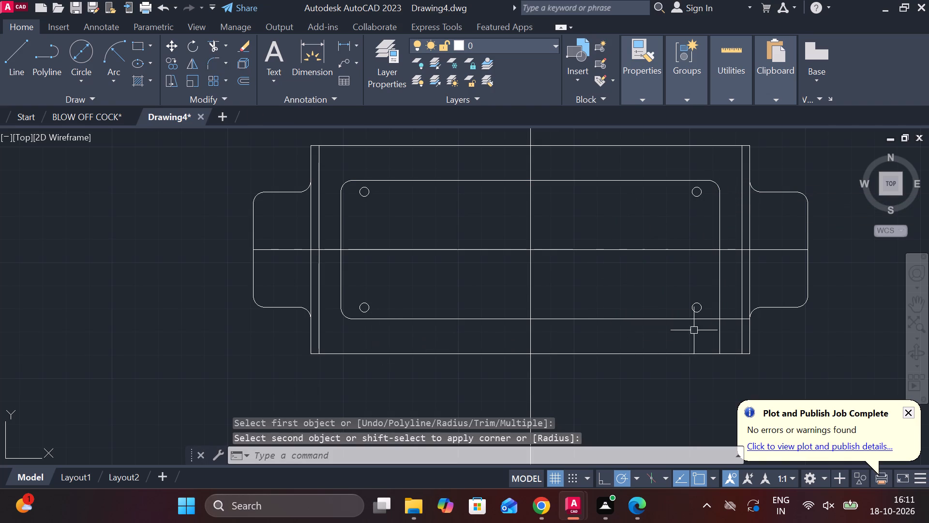
{"action": "left_click", "coordinate": [215, 65]}
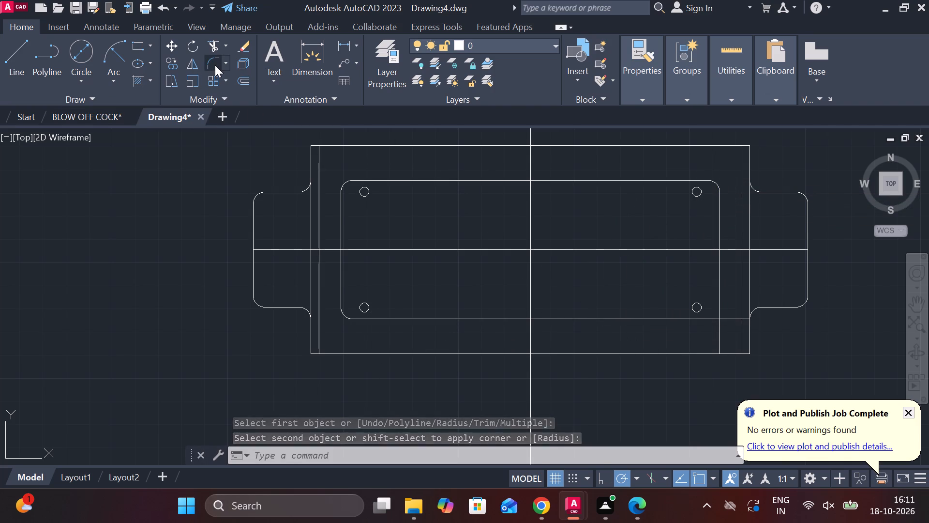
{"action": "left_click", "coordinate": [706, 319]}
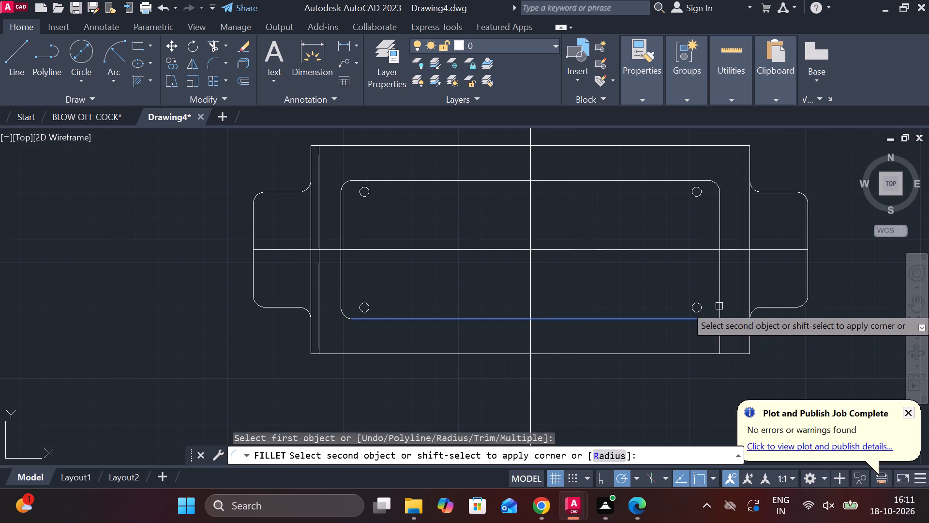
{"action": "left_click", "coordinate": [720, 303]}
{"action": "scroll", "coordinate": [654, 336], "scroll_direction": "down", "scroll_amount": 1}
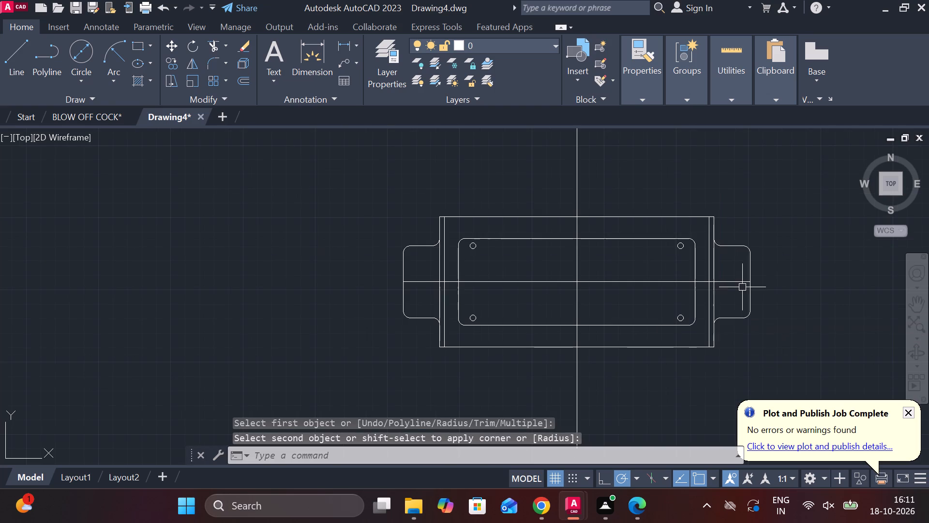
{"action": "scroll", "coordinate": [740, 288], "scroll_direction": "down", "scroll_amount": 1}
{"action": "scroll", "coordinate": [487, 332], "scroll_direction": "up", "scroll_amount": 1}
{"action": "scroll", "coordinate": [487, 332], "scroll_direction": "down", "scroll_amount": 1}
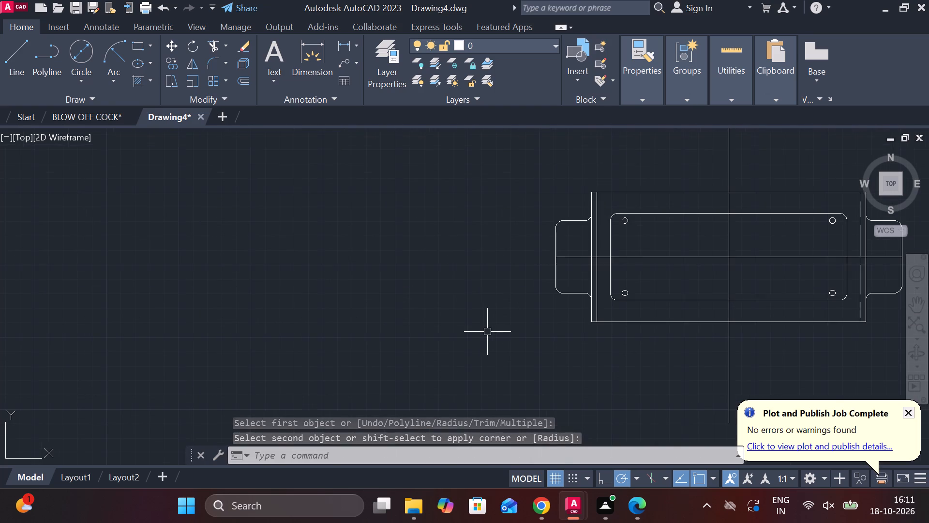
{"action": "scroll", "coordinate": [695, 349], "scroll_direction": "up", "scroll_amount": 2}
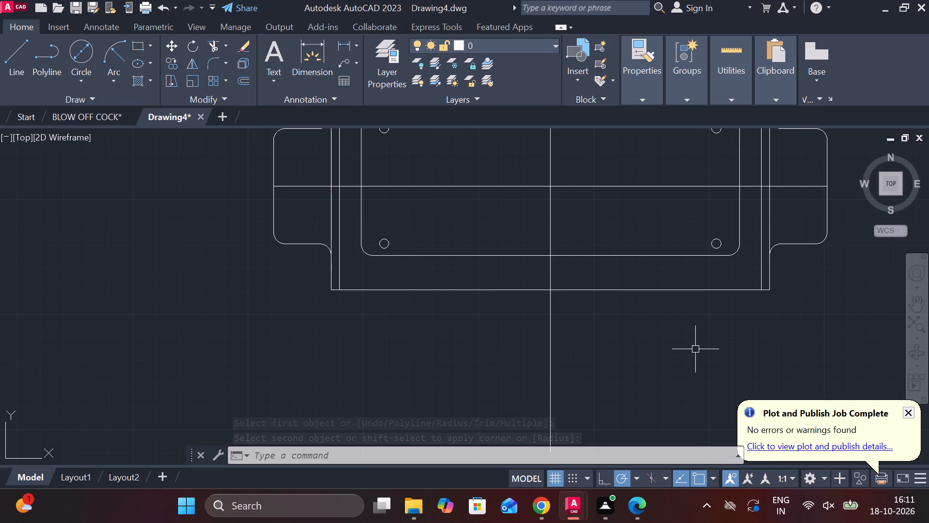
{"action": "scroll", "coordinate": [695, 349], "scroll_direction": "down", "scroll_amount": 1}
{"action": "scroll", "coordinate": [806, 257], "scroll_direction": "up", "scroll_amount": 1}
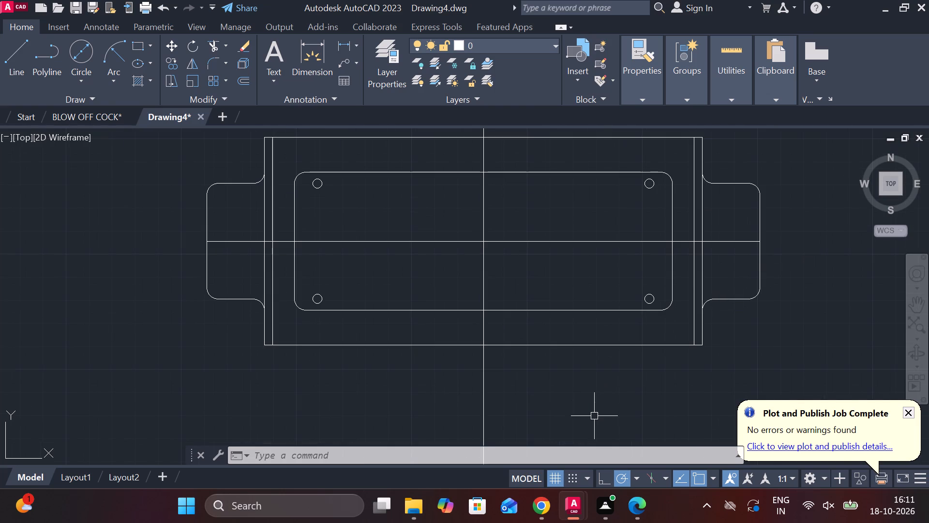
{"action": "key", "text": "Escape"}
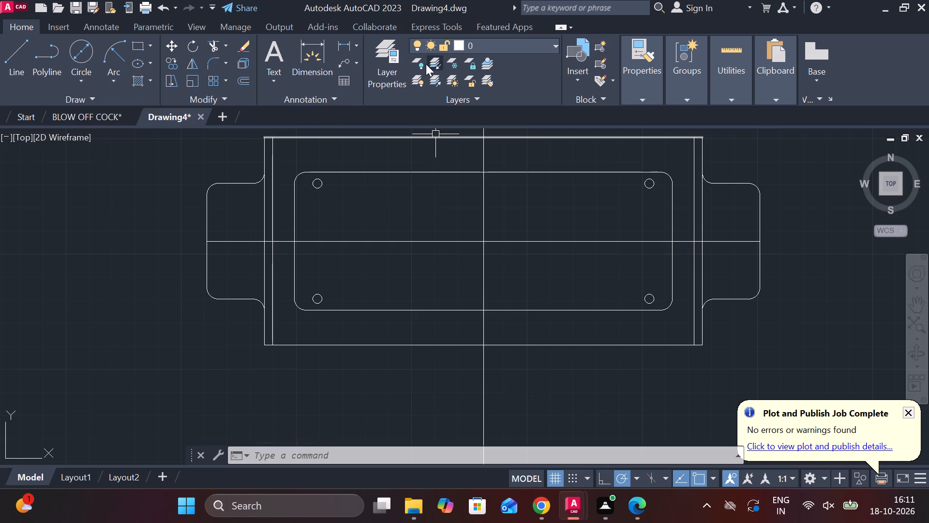
Check the horizontal distance from the upper-left circle's centre to the left-hand pair's inner vertical line with a temporary linear dimension.
{"action": "left_click", "coordinate": [345, 43]}
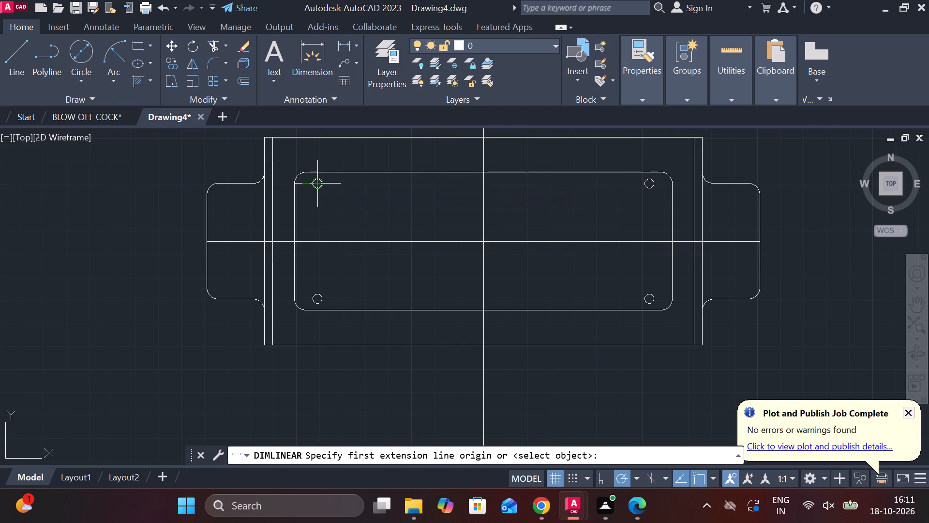
{"action": "scroll", "coordinate": [318, 182], "scroll_direction": "up", "scroll_amount": 3}
{"action": "left_click", "coordinate": [316, 182]}
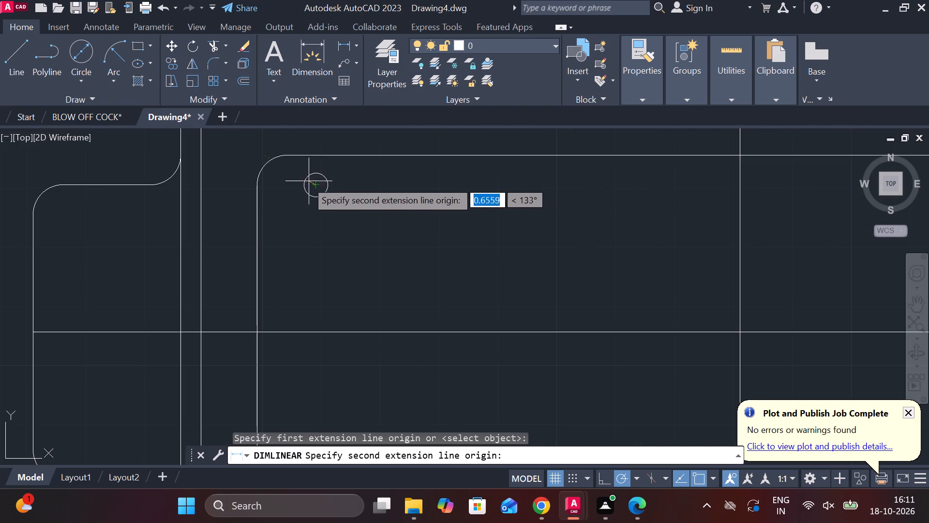
{"action": "left_click", "coordinate": [205, 180]}
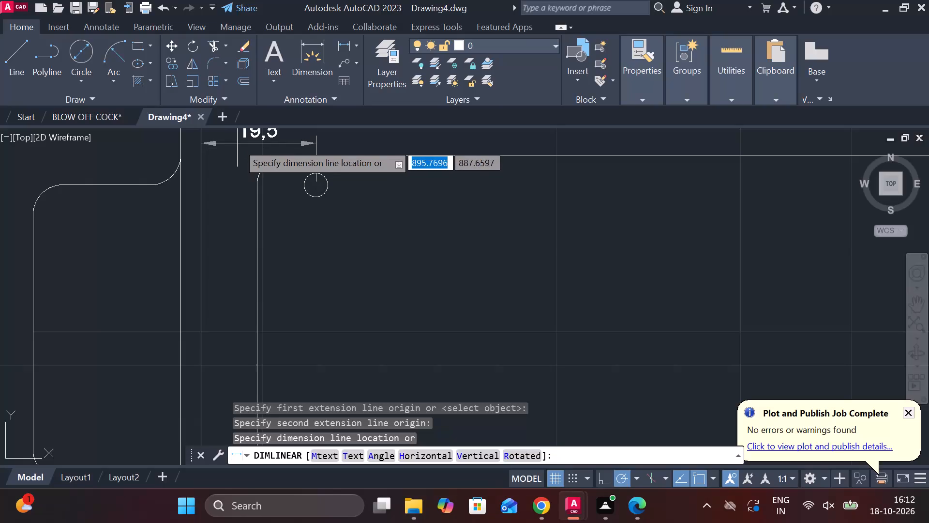
{"action": "key", "text": "Escape"}
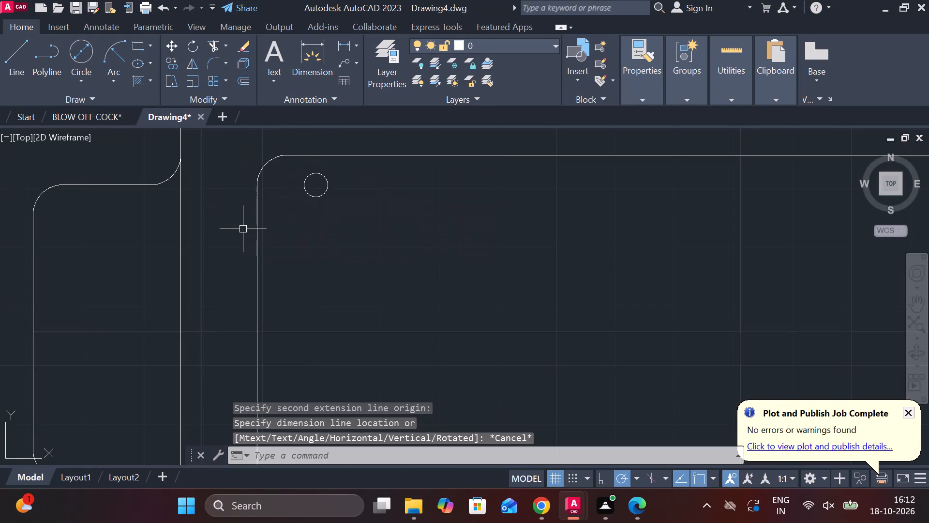
Check the horizontal distance between the inner vertical lines of the left-hand and right-hand pairs with a temporary linear dimension.
{"action": "scroll", "coordinate": [243, 229], "scroll_direction": "down", "scroll_amount": 1}
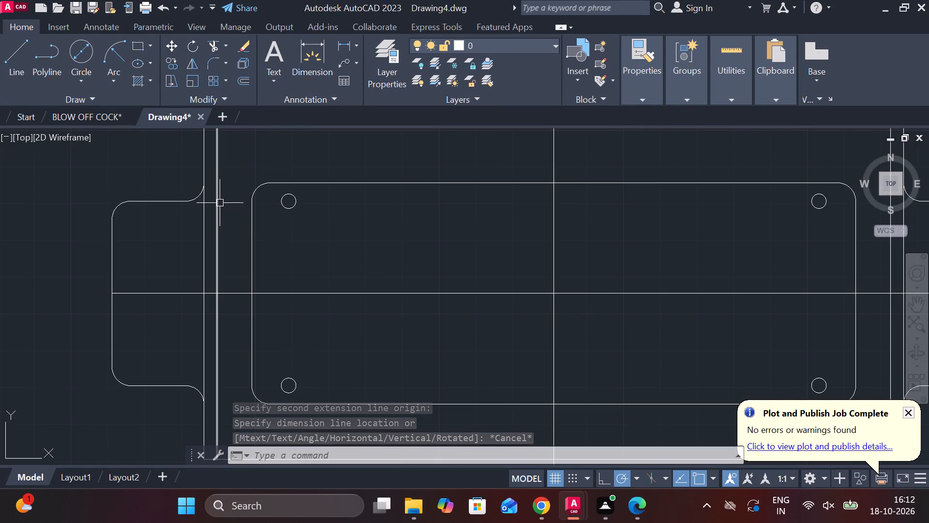
{"action": "left_click", "coordinate": [346, 46]}
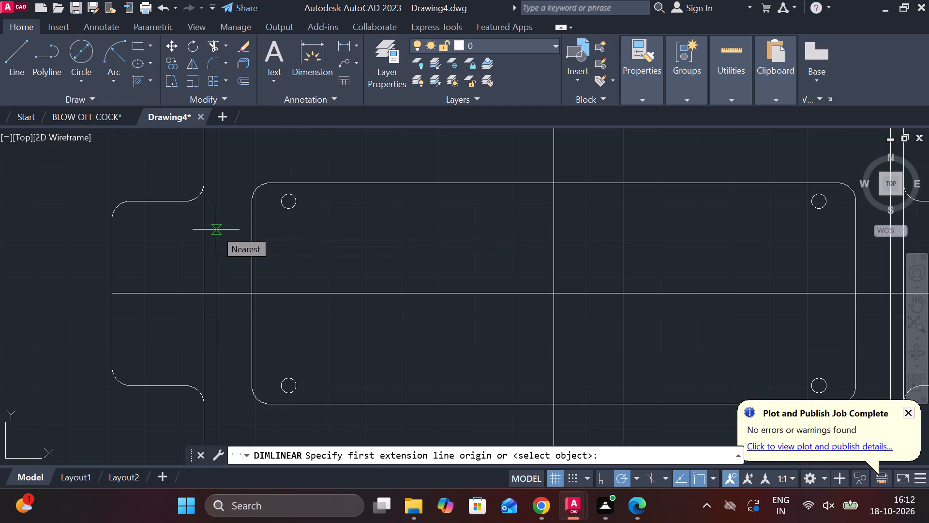
{"action": "left_click", "coordinate": [216, 230]}
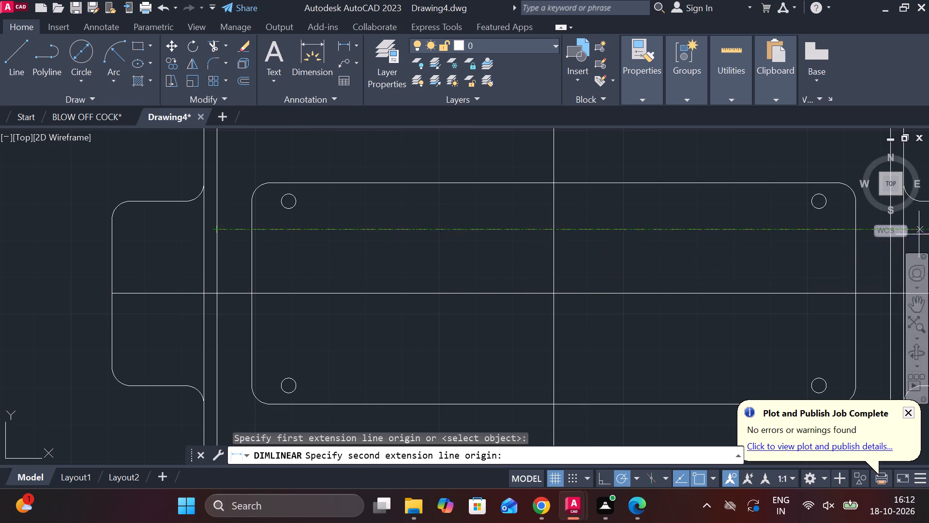
{"action": "scroll", "coordinate": [877, 222], "scroll_direction": "up", "scroll_amount": 1}
{"action": "scroll", "coordinate": [878, 222], "scroll_direction": "down", "scroll_amount": 3}
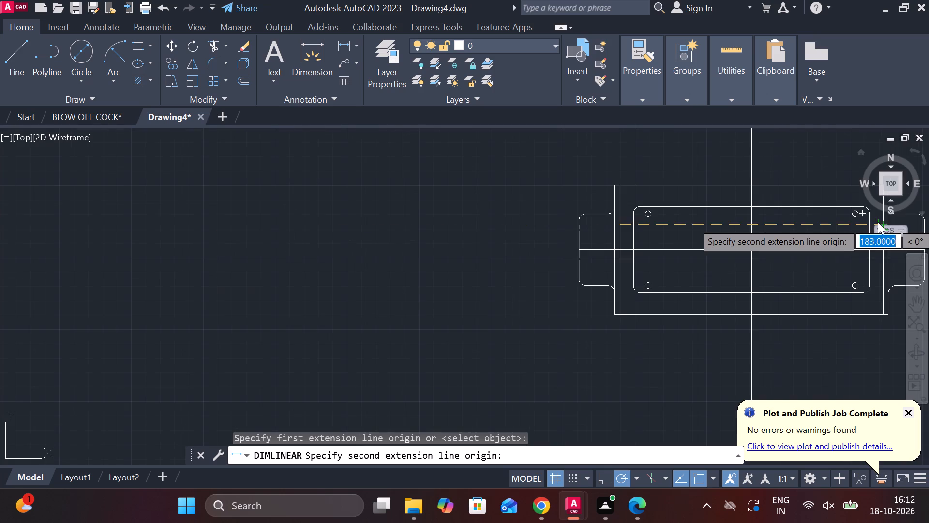
{"action": "scroll", "coordinate": [738, 293], "scroll_direction": "down", "scroll_amount": 2}
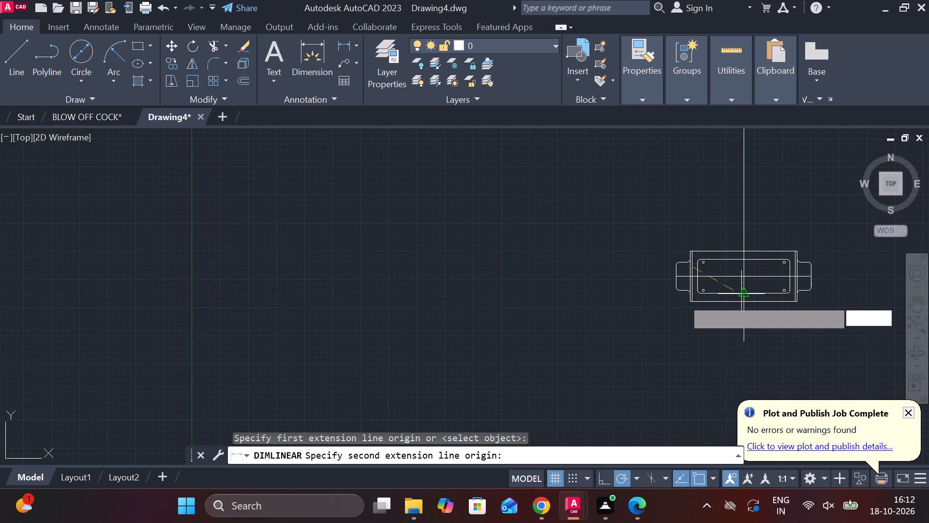
{"action": "scroll", "coordinate": [831, 268], "scroll_direction": "up", "scroll_amount": 3}
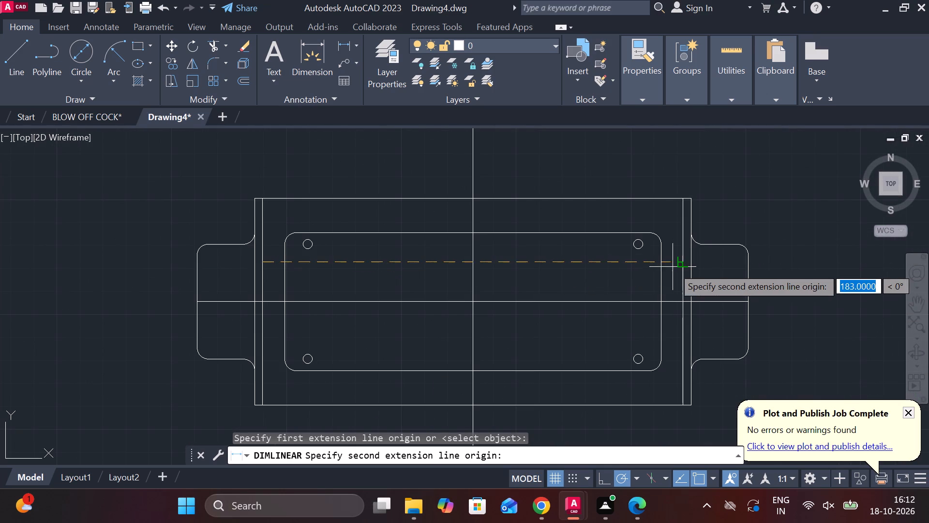
{"action": "left_click", "coordinate": [678, 266]}
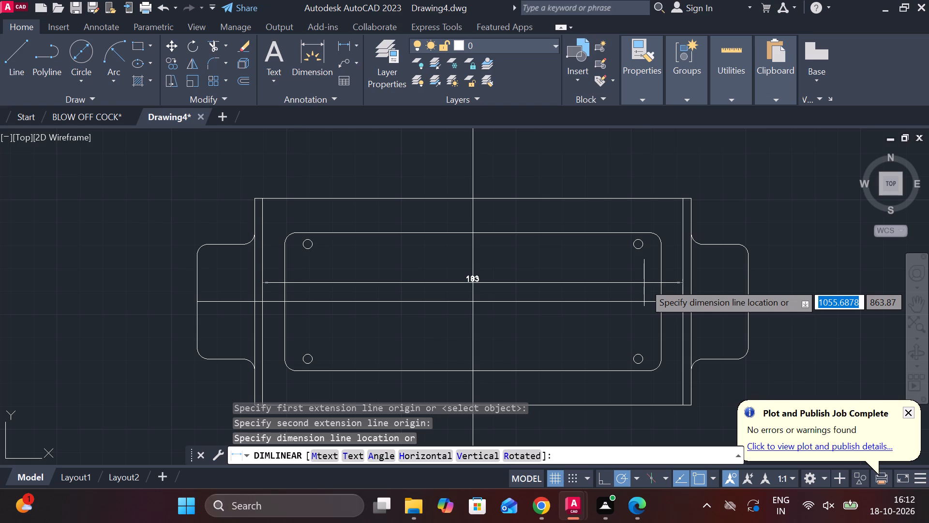
{"action": "key", "text": "Escape"}
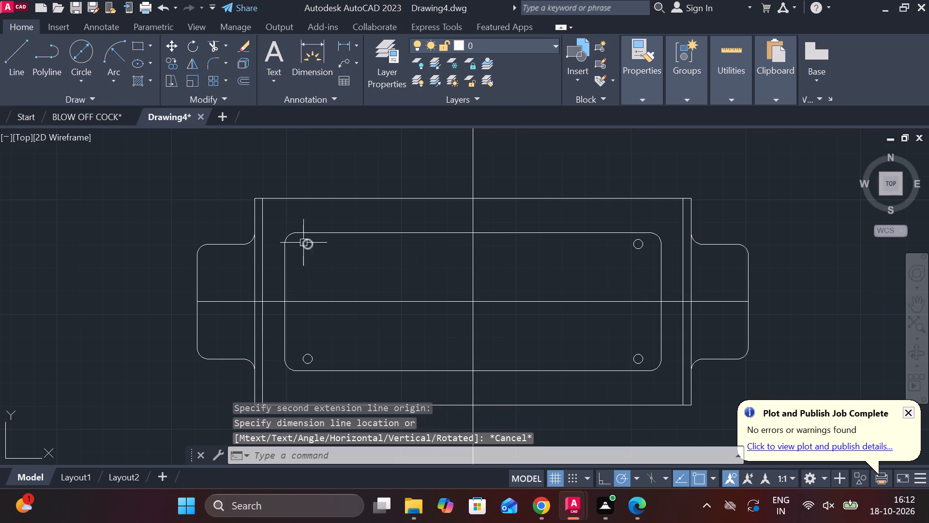
Check the horizontal distance from the upper-left circle's centre to the left-hand pair's inner vertical line with a temporary linear dimension.
{"action": "scroll", "coordinate": [318, 243], "scroll_direction": "up", "scroll_amount": 3}
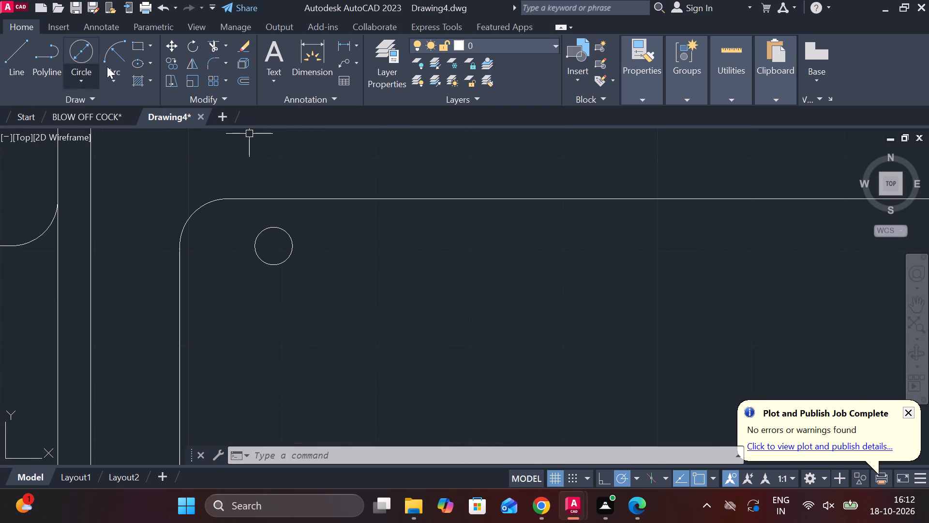
{"action": "left_click", "coordinate": [339, 42]}
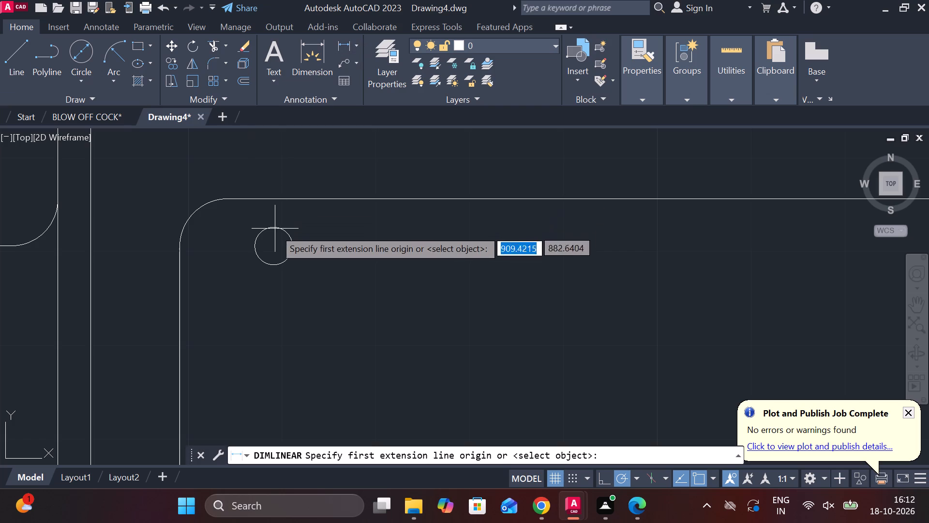
{"action": "left_click", "coordinate": [271, 243]}
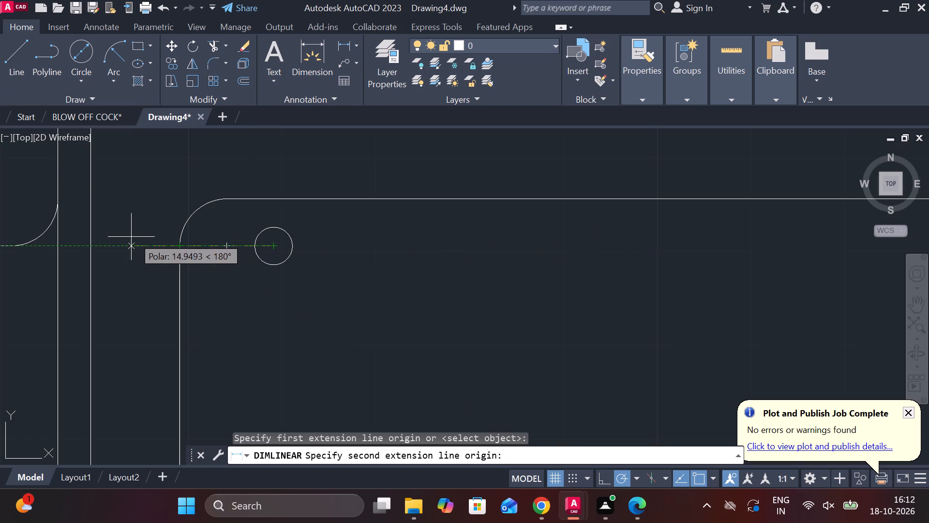
{"action": "left_click", "coordinate": [94, 242]}
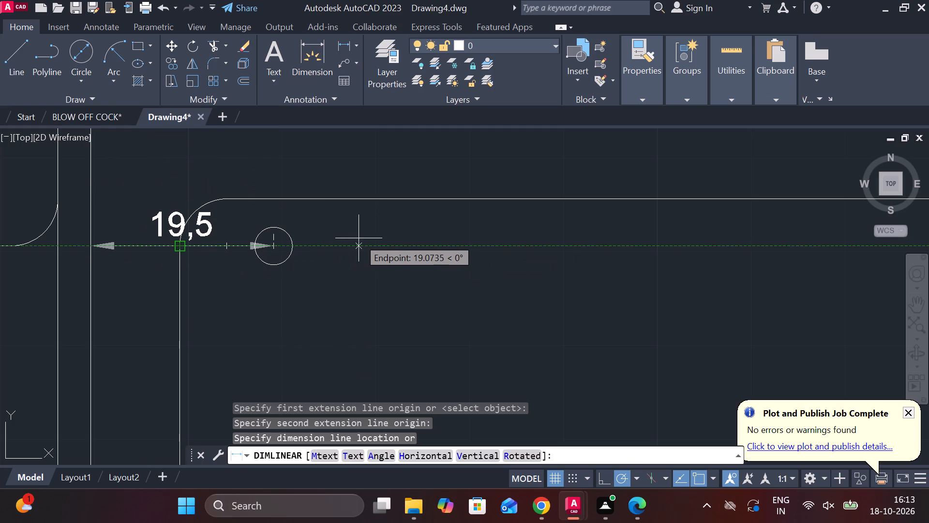
{"action": "key", "text": "Escape"}
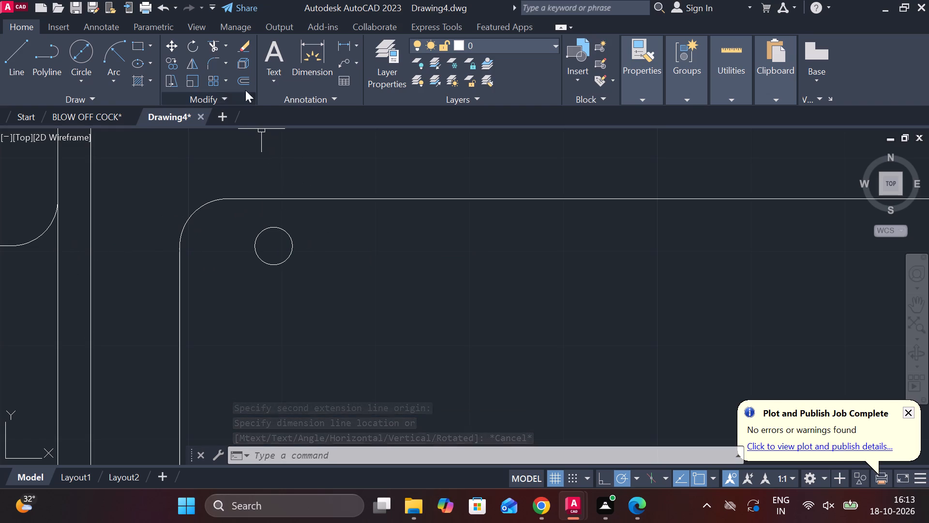
Move the upper-left circle's centre straight across onto the left-hand pair's inner vertical line, and from there 16 units to the right.
{"action": "left_click", "coordinate": [274, 227]}
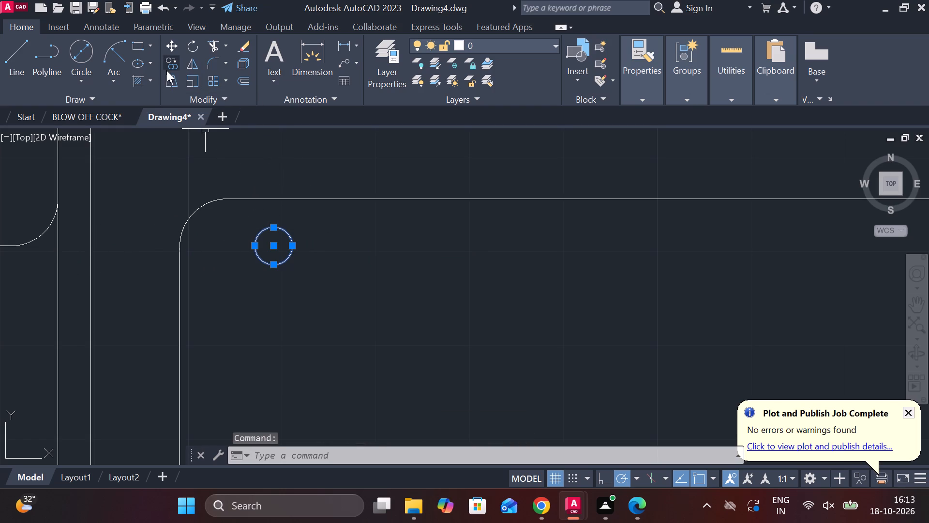
{"action": "left_click", "coordinate": [169, 42]}
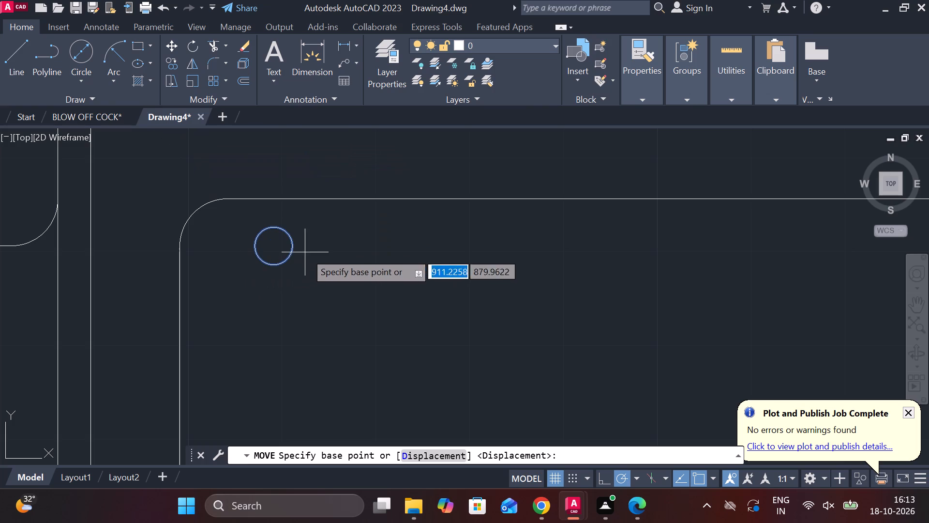
{"action": "left_click", "coordinate": [277, 244]}
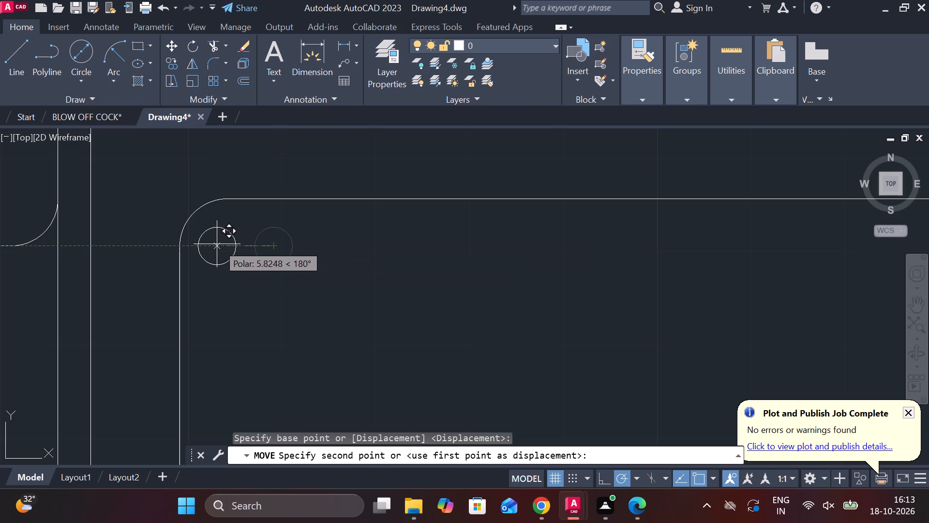
{"action": "left_click", "coordinate": [87, 245]}
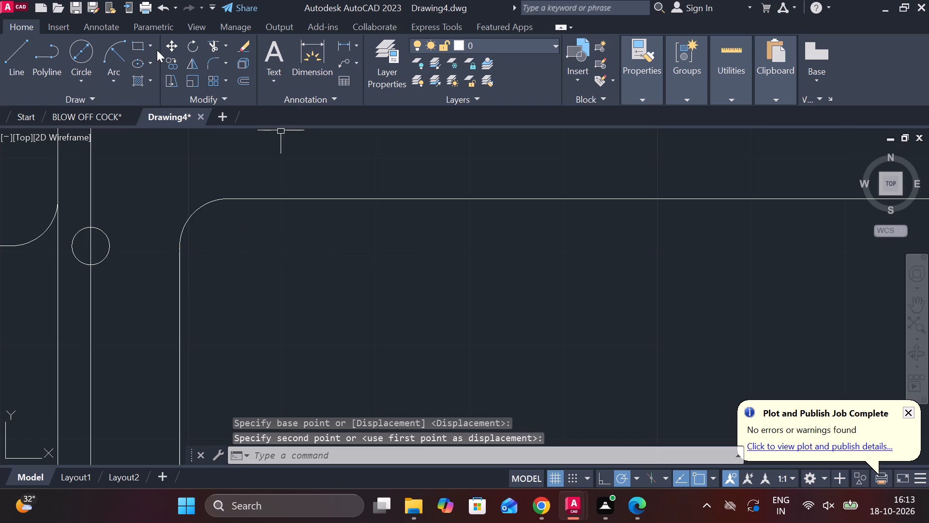
{"action": "left_click", "coordinate": [105, 230]}
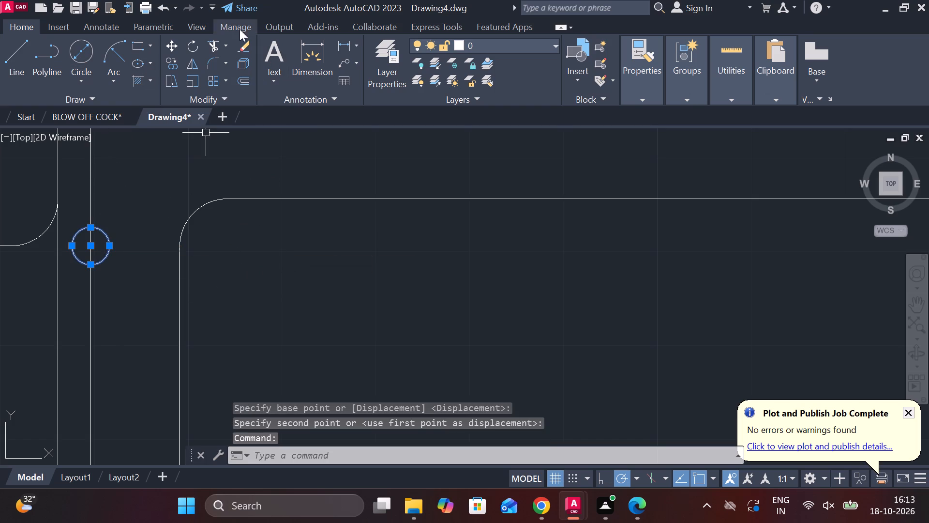
{"action": "left_click", "coordinate": [174, 45]}
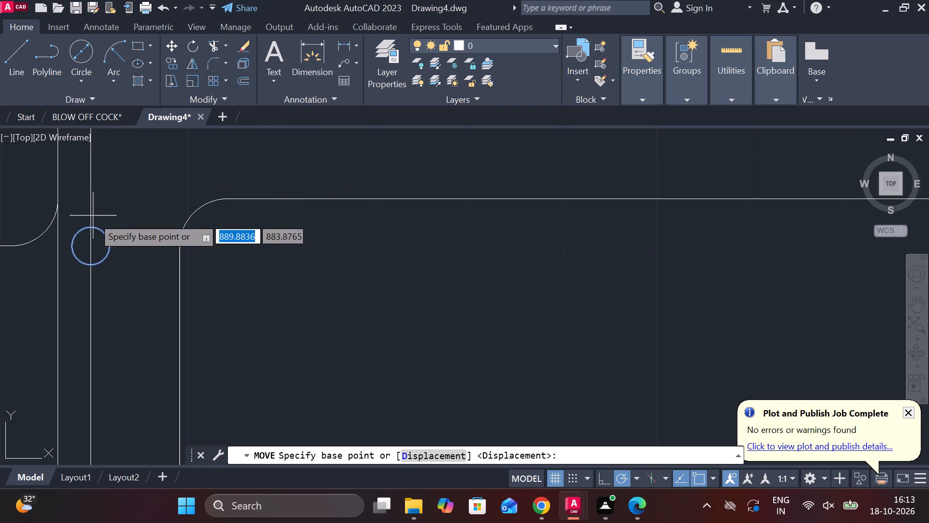
{"action": "left_click", "coordinate": [92, 243]}
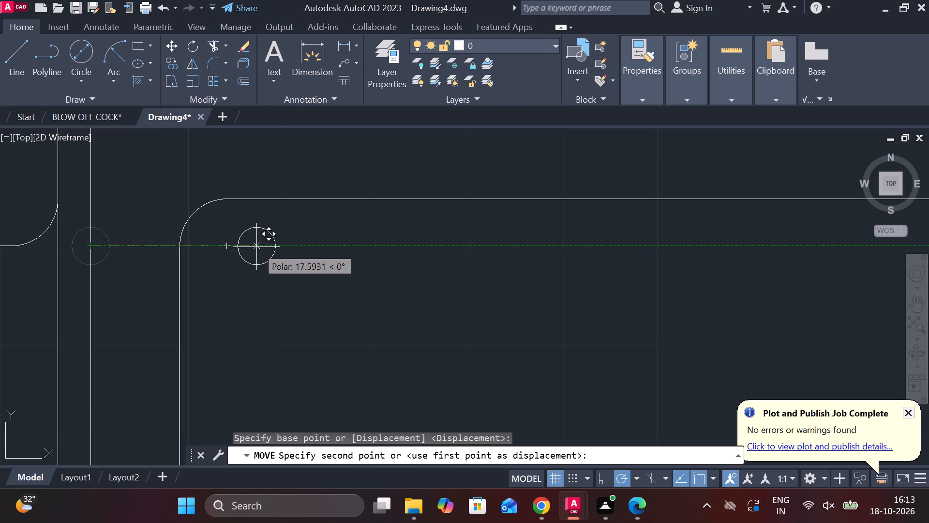
{"action": "key", "text": "1"}
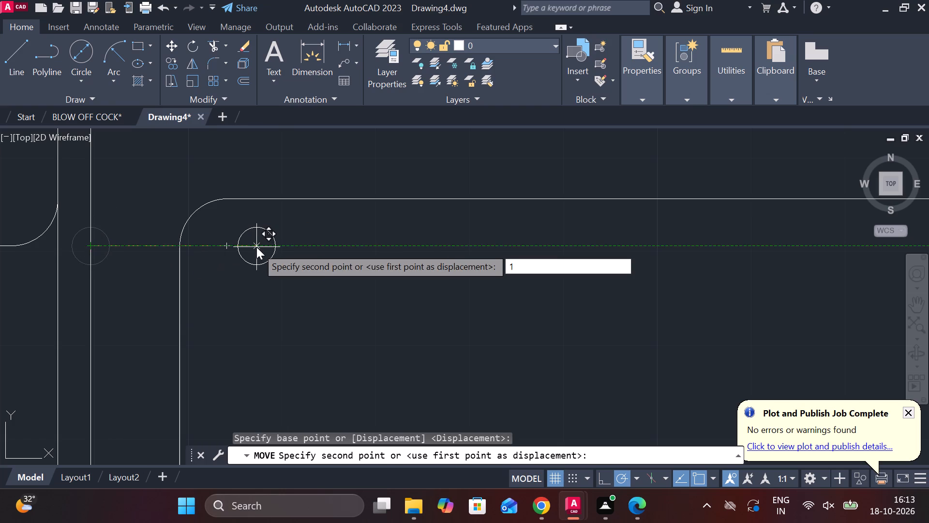
{"action": "key", "text": "6"}
{"action": "key", "text": "Return"}
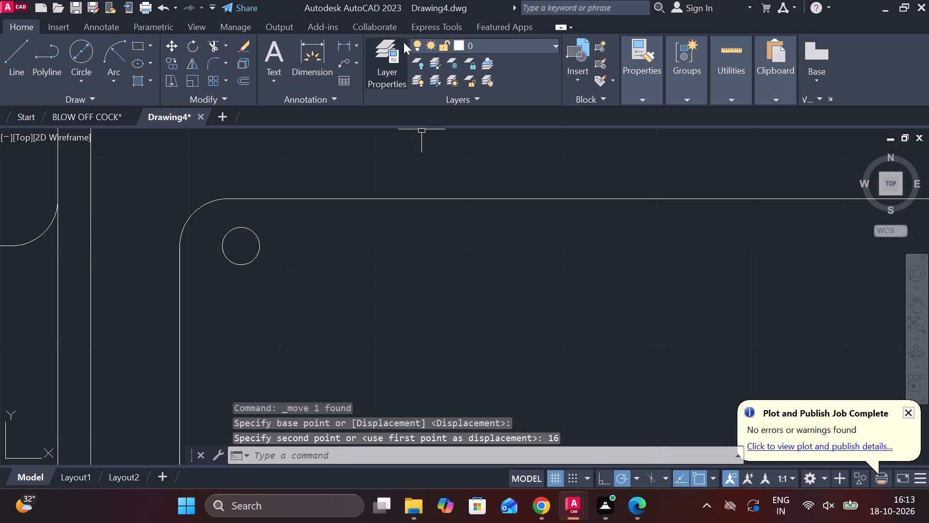
Recheck the horizontal distance from the moved circle's centre to the left-hand pair's inner vertical line with a temporary linear dimension.
{"action": "left_click", "coordinate": [341, 39]}
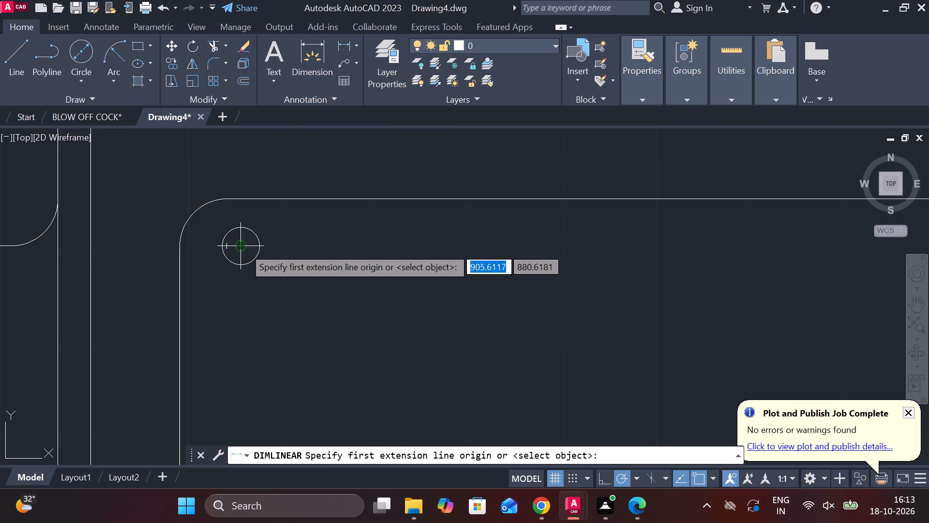
{"action": "left_click", "coordinate": [244, 247]}
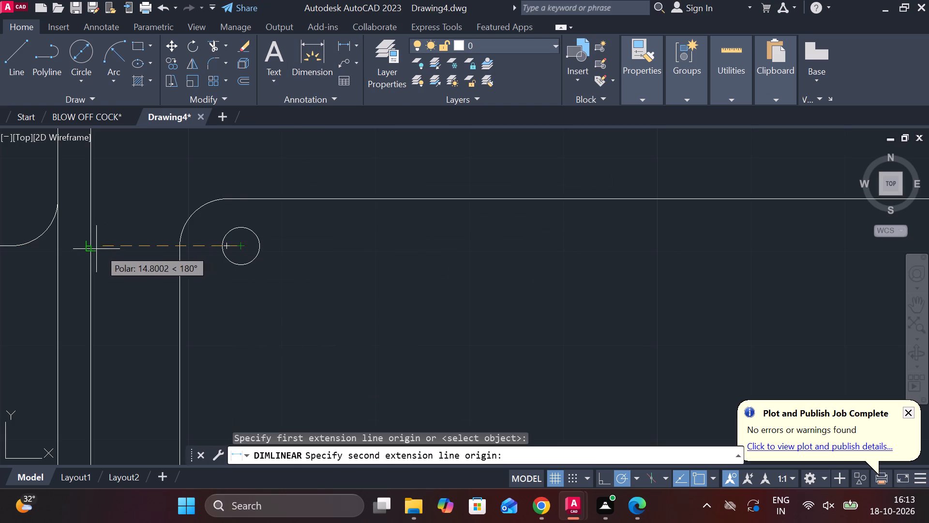
{"action": "left_click", "coordinate": [93, 249]}
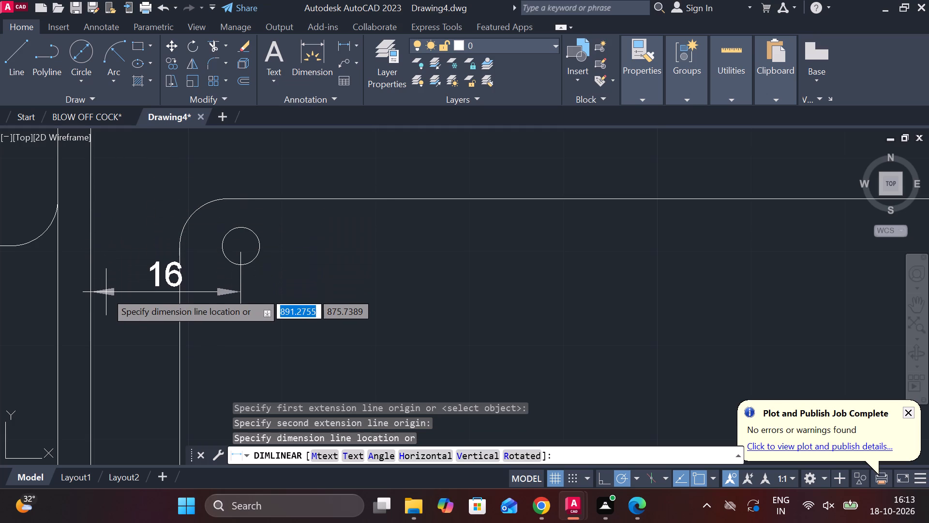
{"action": "key", "text": "Escape"}
Check the horizontal distance from the upper-left circle's centre to the inner rectangle's left side with a temporary linear dimension.
{"action": "scroll", "coordinate": [227, 248], "scroll_direction": "down", "scroll_amount": 3}
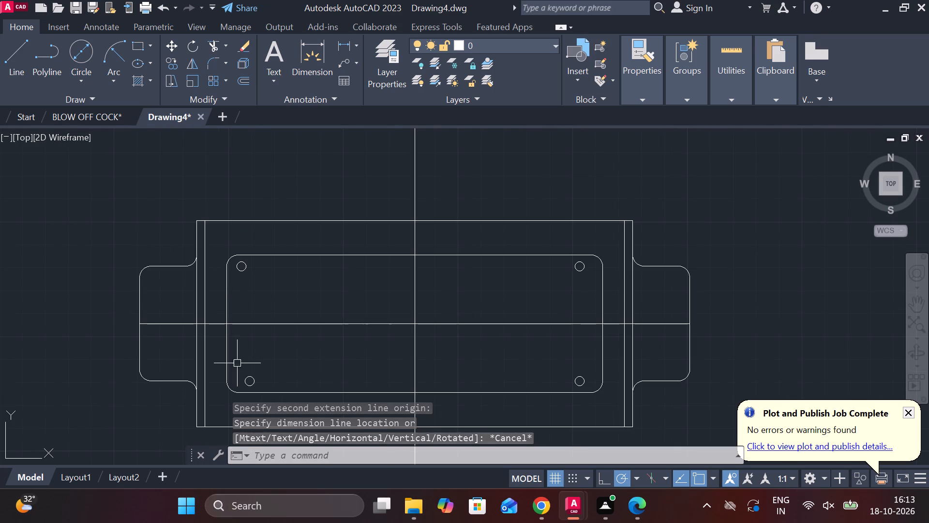
{"action": "scroll", "coordinate": [237, 371], "scroll_direction": "up", "scroll_amount": 3}
{"action": "scroll", "coordinate": [237, 371], "scroll_direction": "down", "scroll_amount": 2}
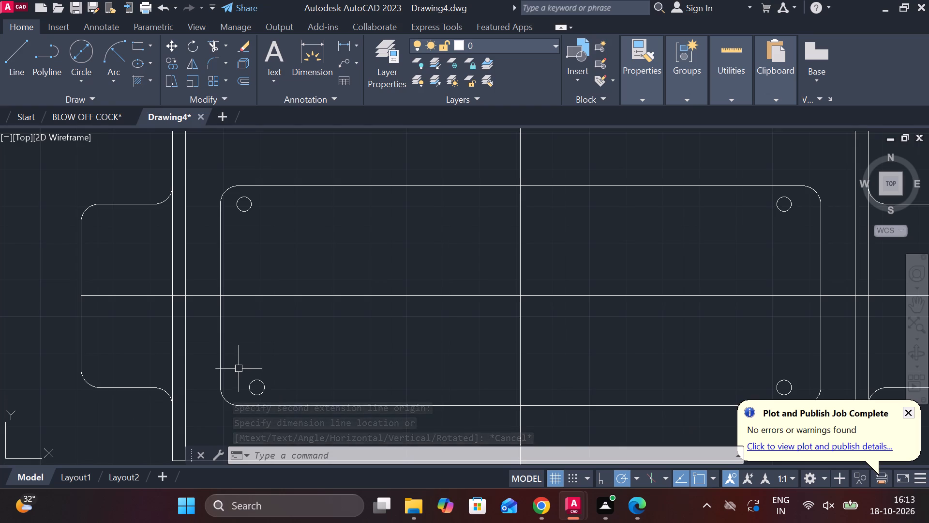
{"action": "scroll", "coordinate": [303, 118], "scroll_direction": "up", "scroll_amount": 2}
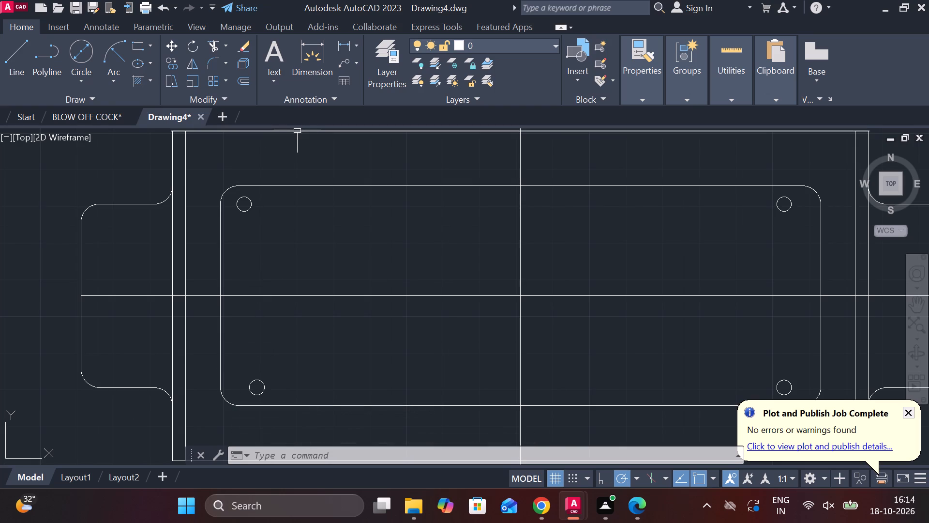
{"action": "scroll", "coordinate": [283, 165], "scroll_direction": "up", "scroll_amount": 2}
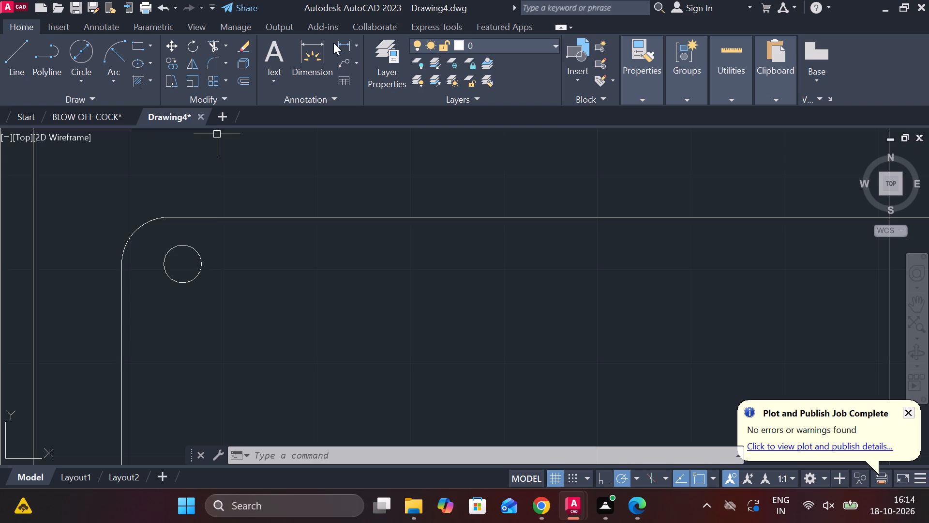
{"action": "left_click", "coordinate": [345, 45]}
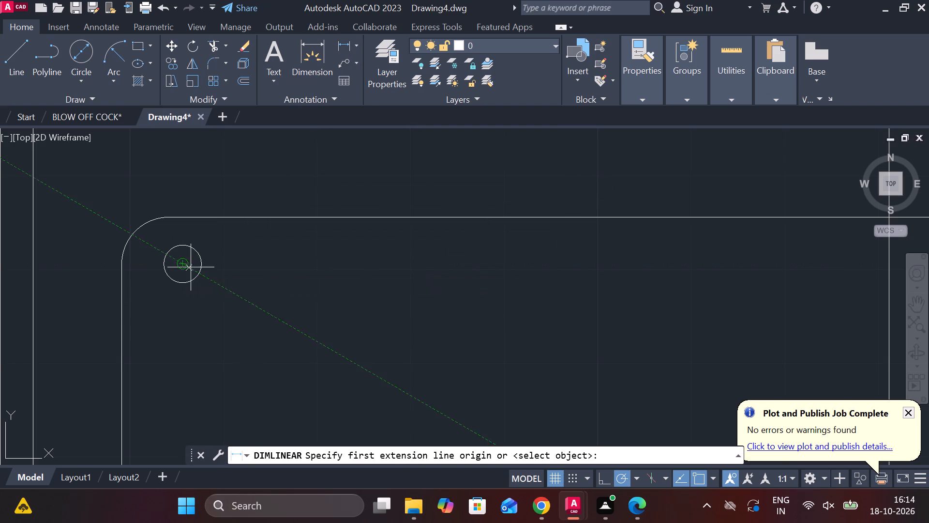
{"action": "left_click", "coordinate": [186, 263]}
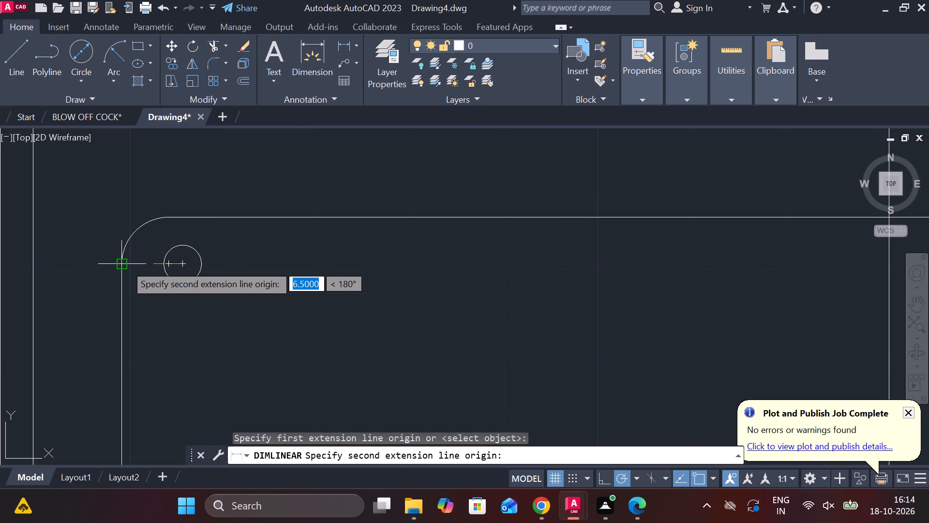
{"action": "left_click", "coordinate": [125, 264]}
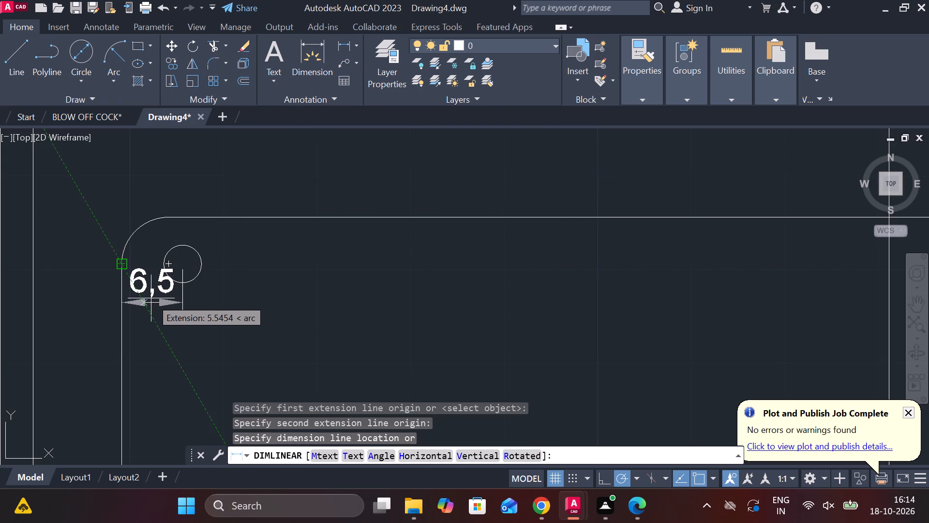
{"action": "key", "text": "Escape"}
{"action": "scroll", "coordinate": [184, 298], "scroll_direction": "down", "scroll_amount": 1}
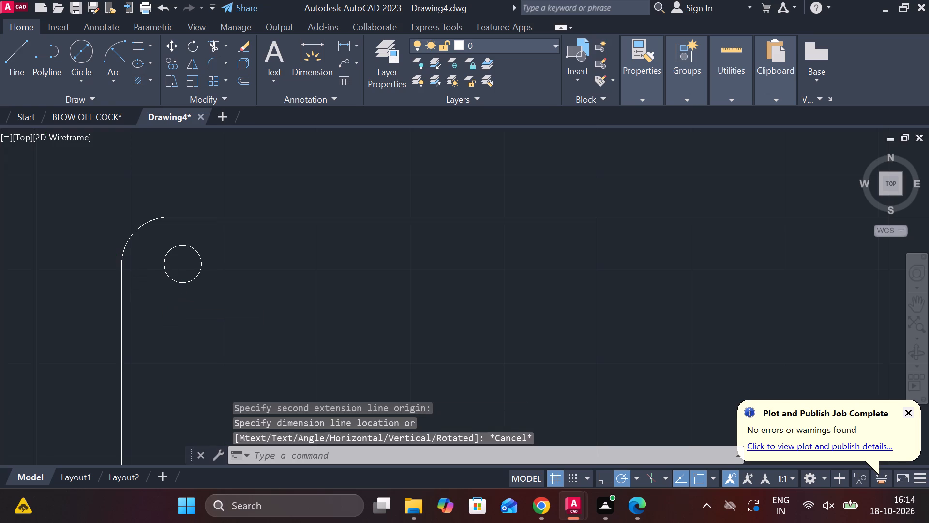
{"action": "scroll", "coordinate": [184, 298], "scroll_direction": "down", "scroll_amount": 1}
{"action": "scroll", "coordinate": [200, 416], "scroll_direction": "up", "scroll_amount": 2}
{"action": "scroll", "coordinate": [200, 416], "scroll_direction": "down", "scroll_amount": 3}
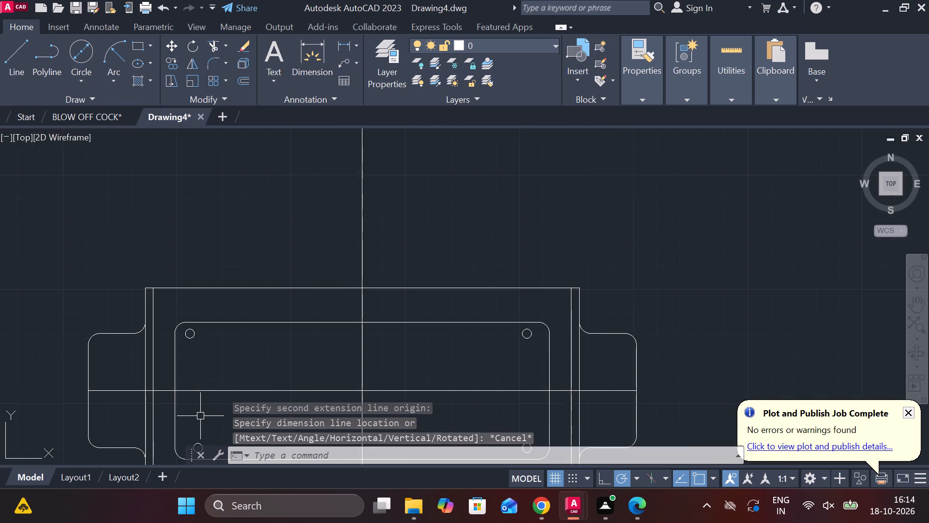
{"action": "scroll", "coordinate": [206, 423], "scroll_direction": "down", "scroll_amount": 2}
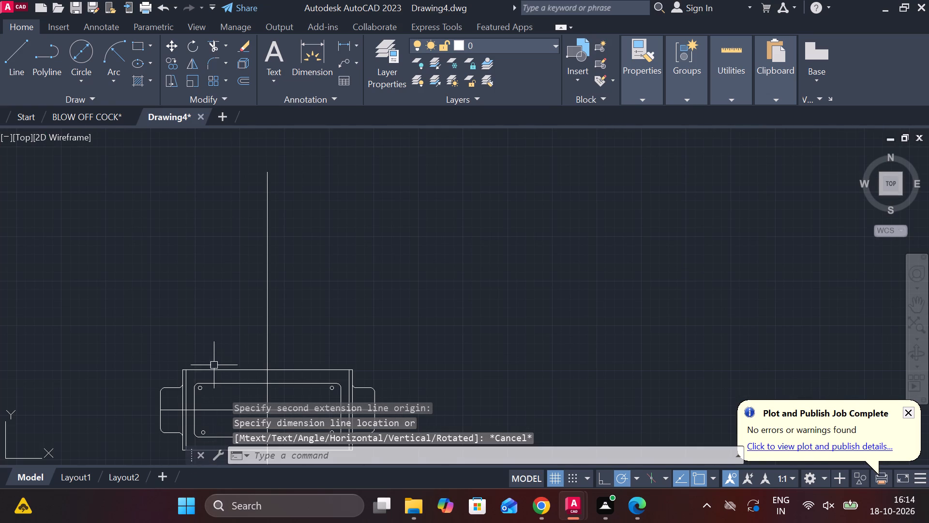
Draw a vertical construction line about 59.3 units long from the upper-left circle's centre down past the inner rectangle's bottom side.
{"action": "scroll", "coordinate": [213, 435], "scroll_direction": "up", "scroll_amount": 4}
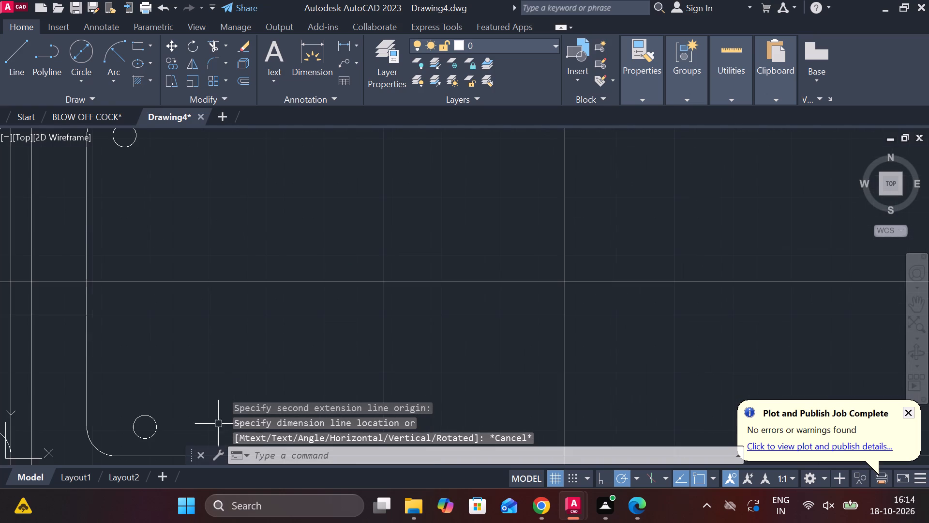
{"action": "scroll", "coordinate": [222, 415], "scroll_direction": "down", "scroll_amount": 1}
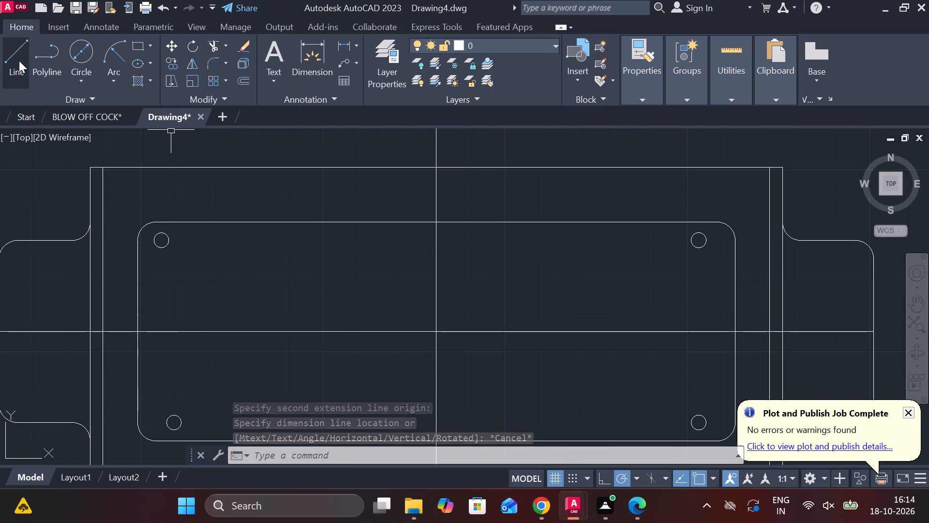
{"action": "left_click", "coordinate": [19, 61]}
{"action": "scroll", "coordinate": [161, 241], "scroll_direction": "up", "scroll_amount": 3}
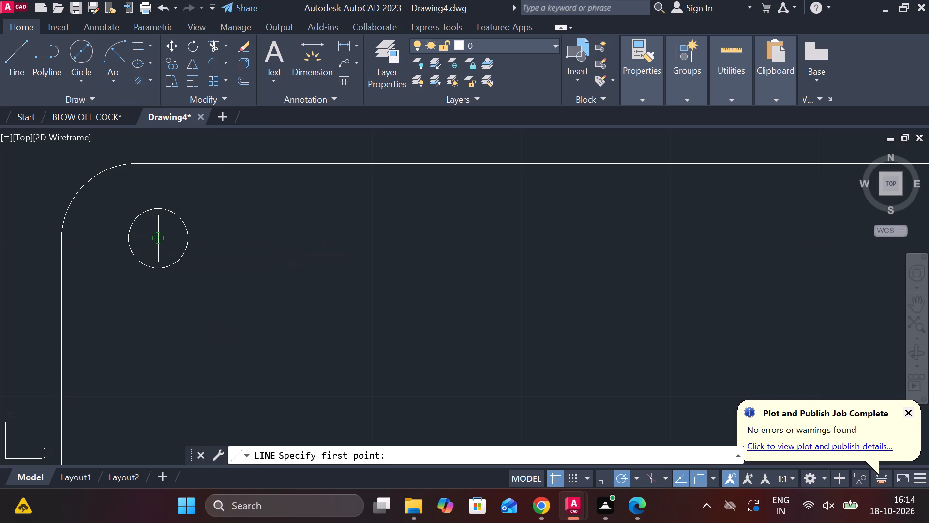
{"action": "left_click", "coordinate": [159, 238]}
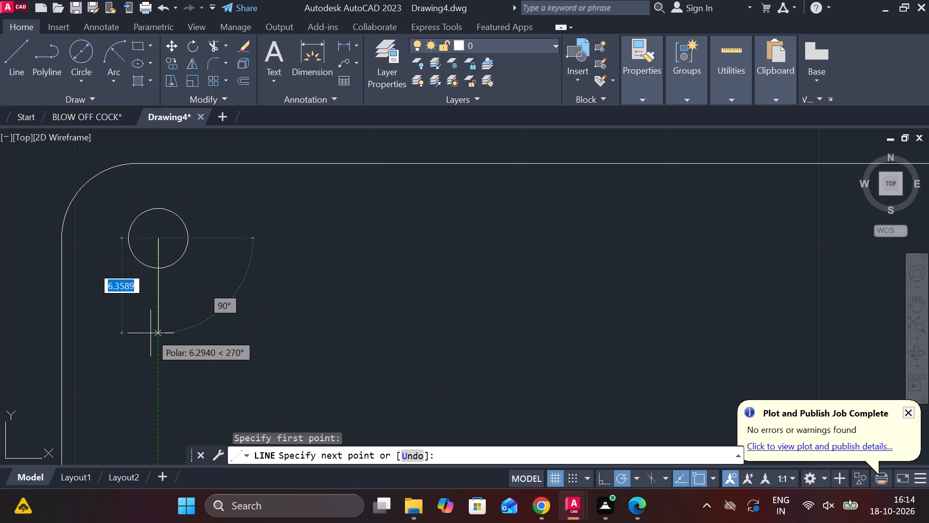
{"action": "scroll", "coordinate": [150, 333], "scroll_direction": "down", "scroll_amount": 4}
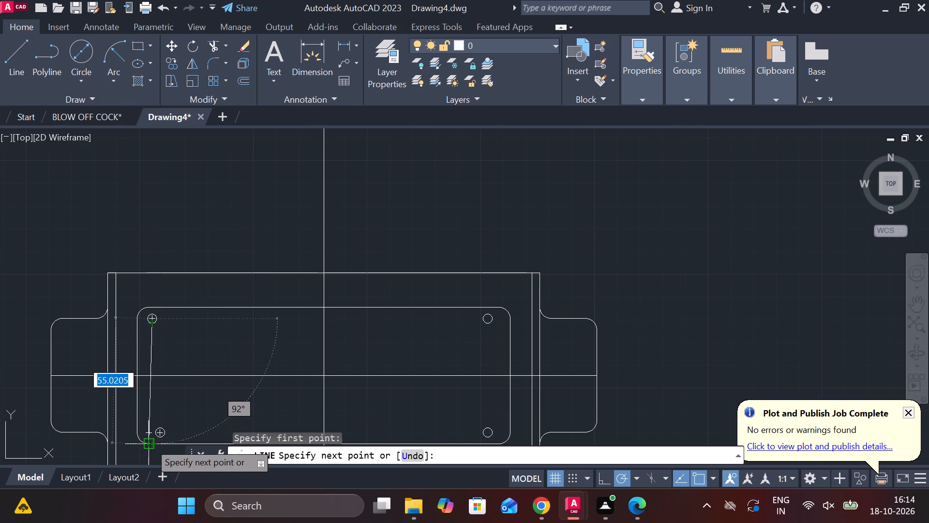
{"action": "scroll", "coordinate": [153, 444], "scroll_direction": "up", "scroll_amount": 2}
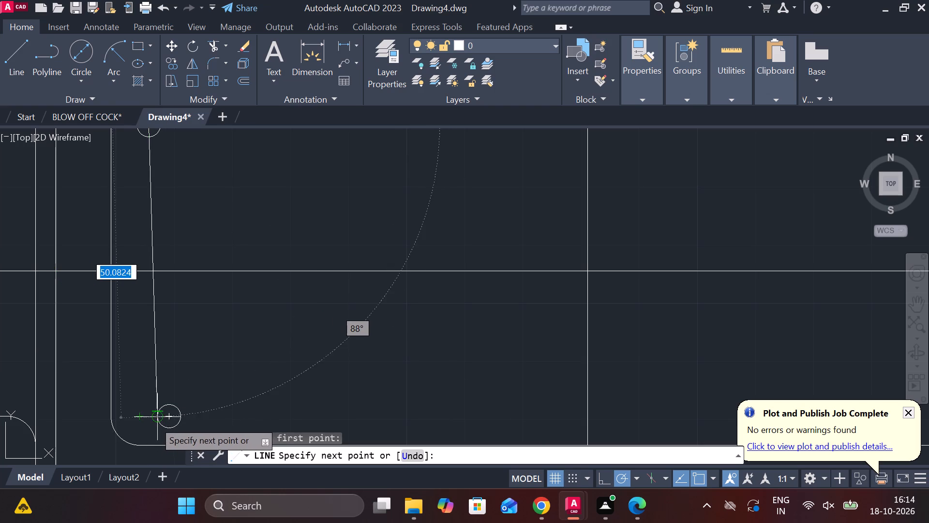
{"action": "scroll", "coordinate": [148, 421], "scroll_direction": "down", "scroll_amount": 2}
{"action": "scroll", "coordinate": [147, 448], "scroll_direction": "up", "scroll_amount": 4}
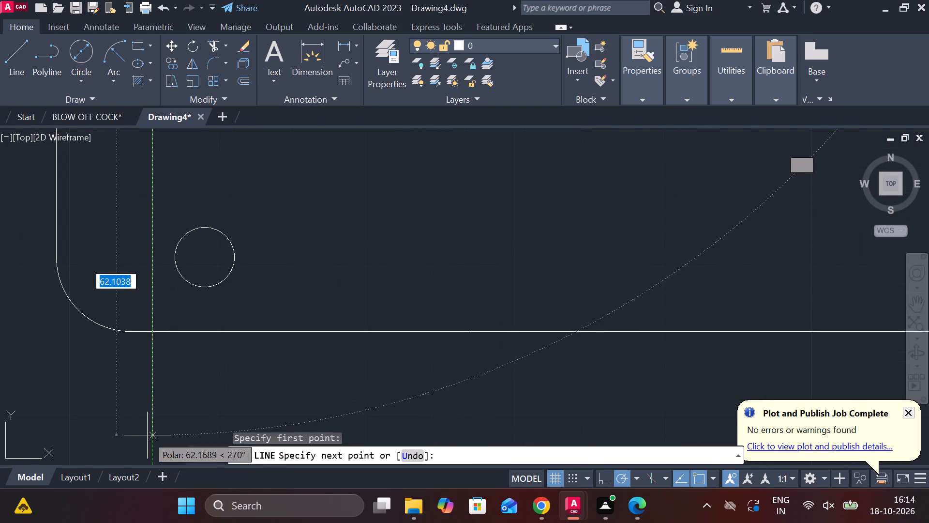
{"action": "left_click", "coordinate": [150, 396]}
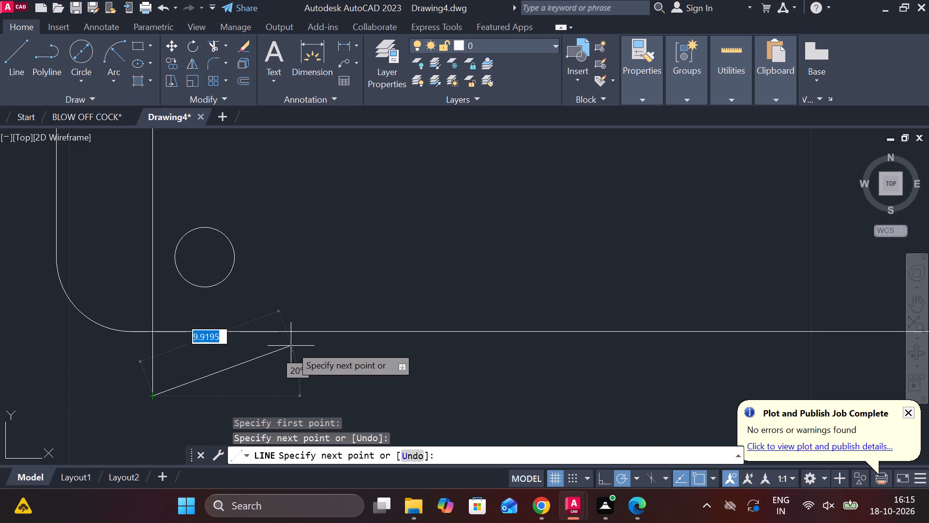
{"action": "key", "text": "Escape"}
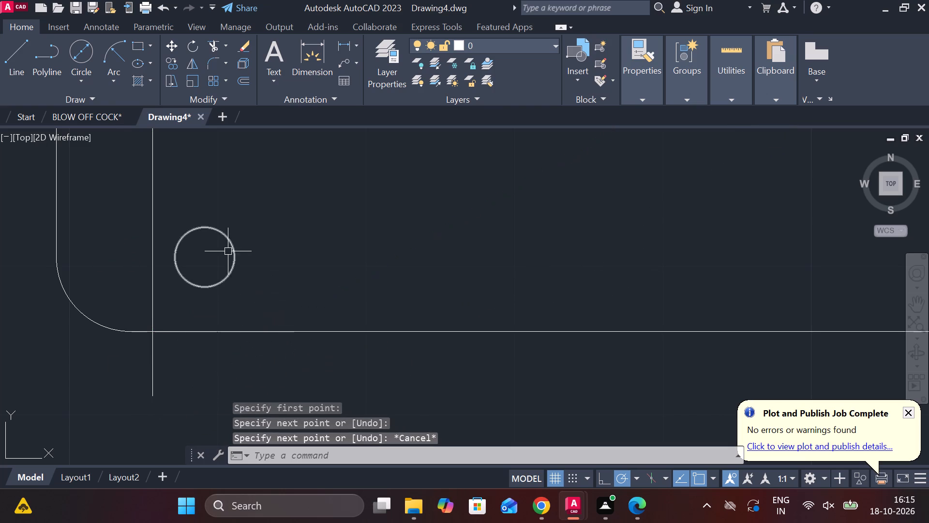
Move the lower-left circle's centre straight across onto the vertical construction line.
{"action": "left_click", "coordinate": [217, 230]}
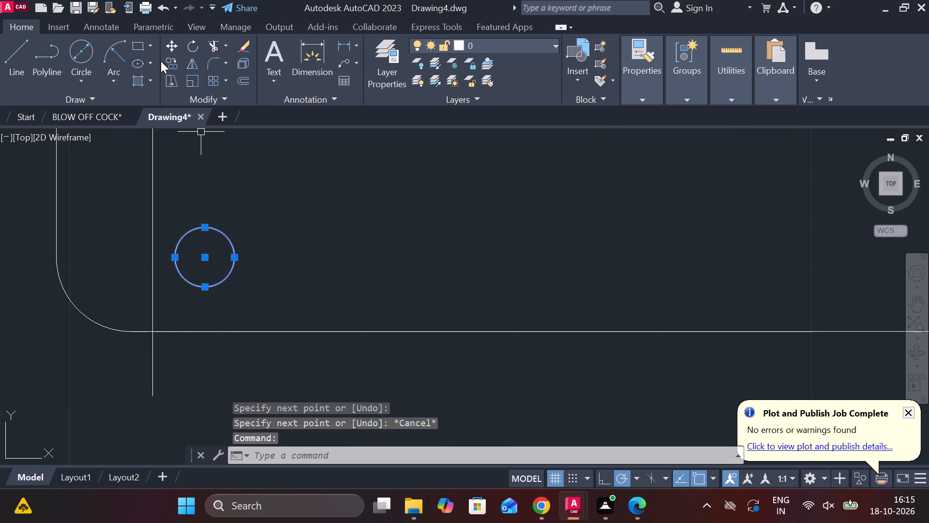
{"action": "left_click", "coordinate": [171, 45]}
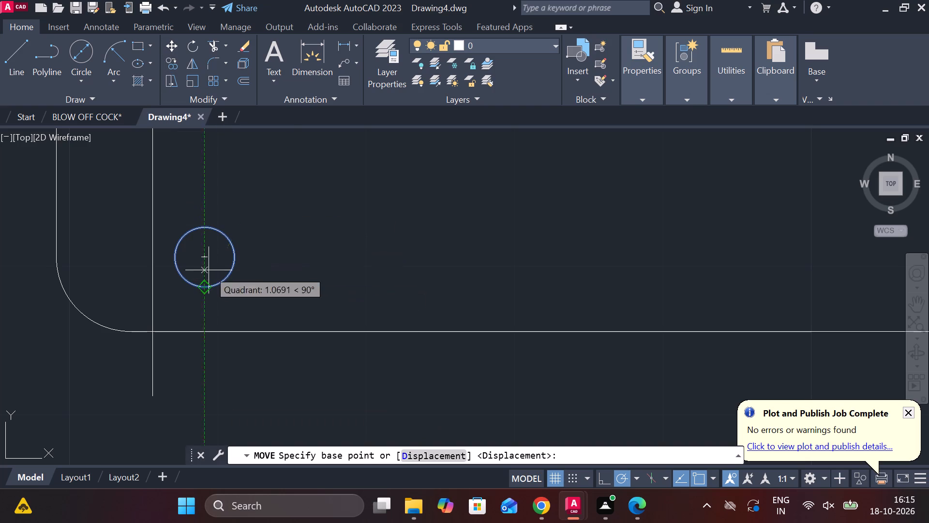
{"action": "left_click", "coordinate": [207, 260]}
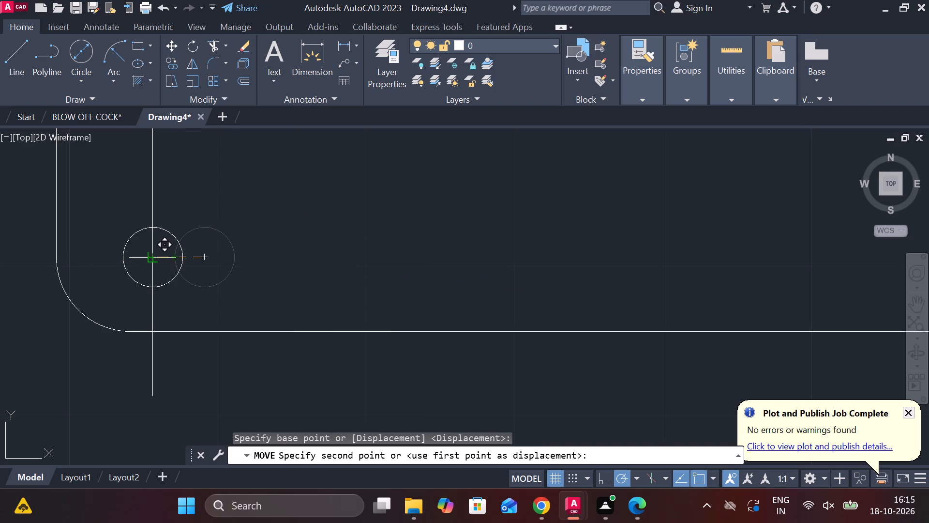
{"action": "left_click", "coordinate": [150, 257]}
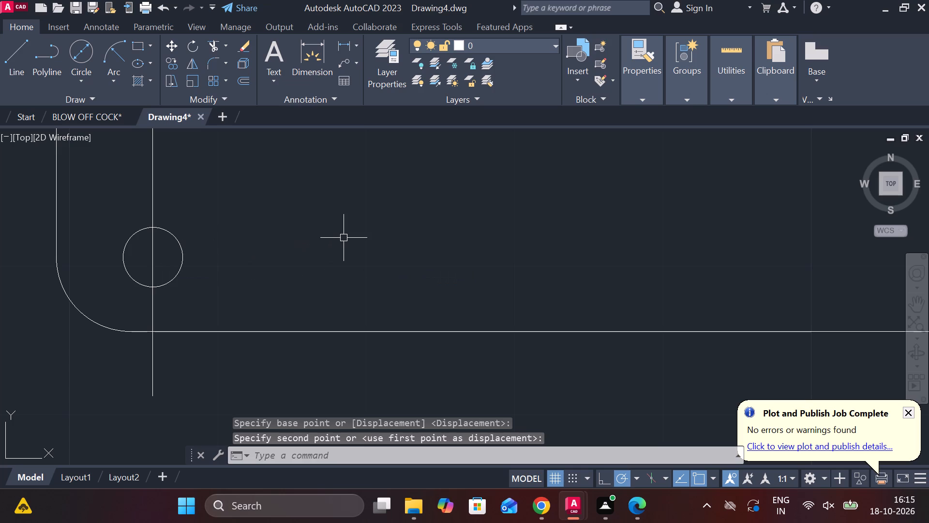
{"action": "key", "text": "Escape"}
Draw a horizontal construction line about 221.1 units long from the lower-left circle's centre through the lower-right circle and past the figure's right end.
{"action": "scroll", "coordinate": [330, 249], "scroll_direction": "down", "scroll_amount": 4}
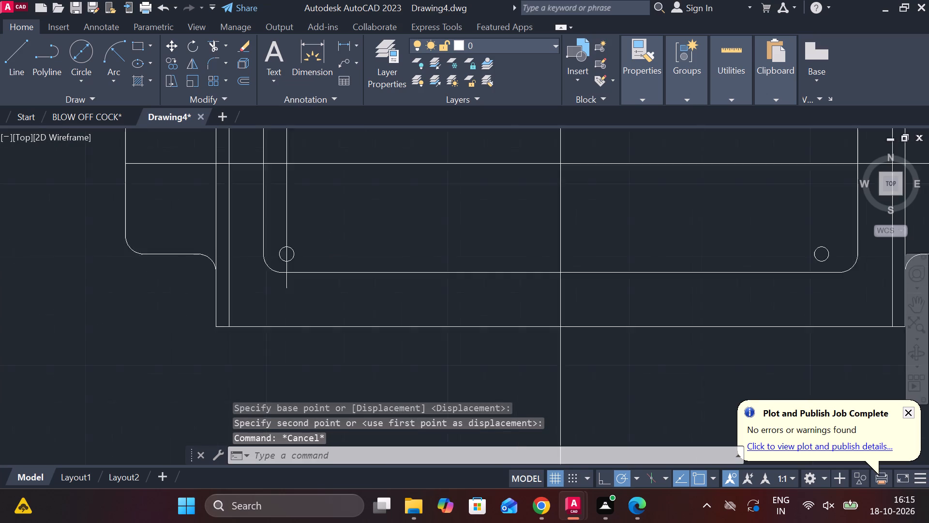
{"action": "scroll", "coordinate": [330, 255], "scroll_direction": "down", "scroll_amount": 1}
{"action": "scroll", "coordinate": [446, 231], "scroll_direction": "up", "scroll_amount": 3}
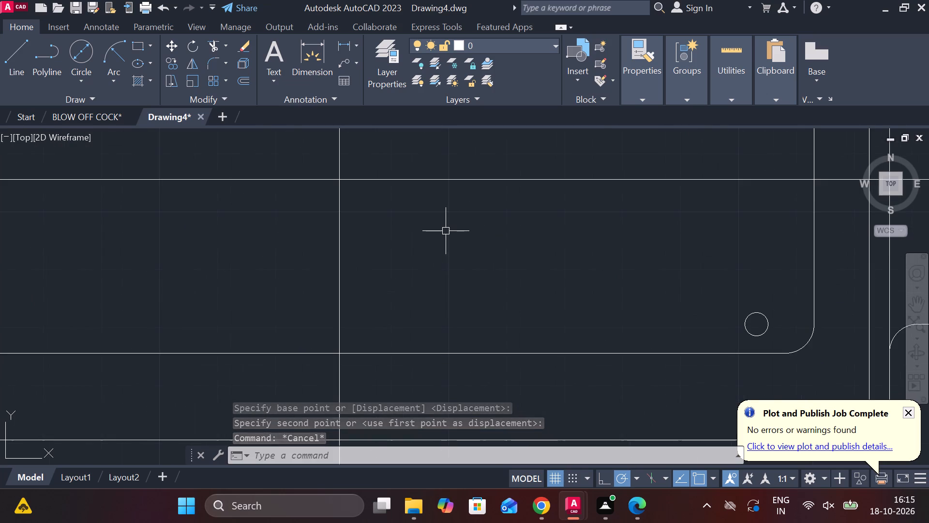
{"action": "scroll", "coordinate": [446, 231], "scroll_direction": "down", "scroll_amount": 2}
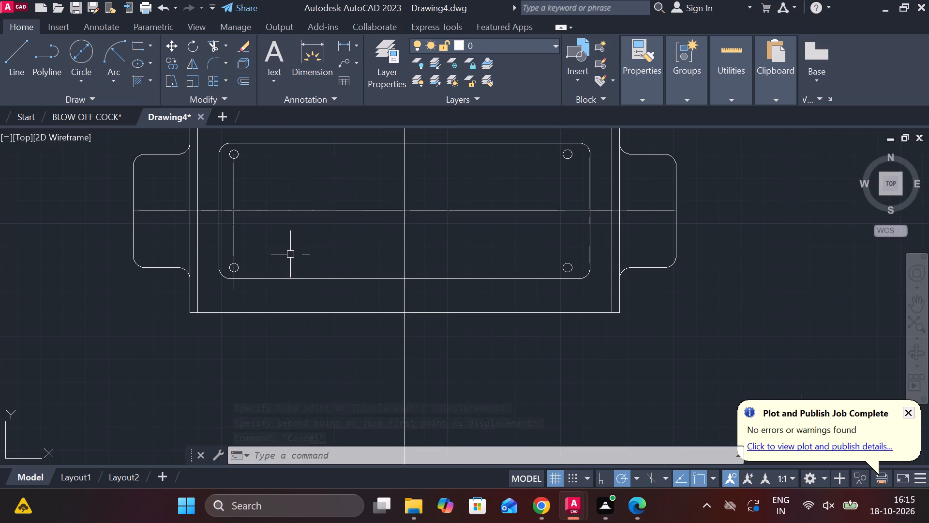
{"action": "scroll", "coordinate": [290, 254], "scroll_direction": "up", "scroll_amount": 3}
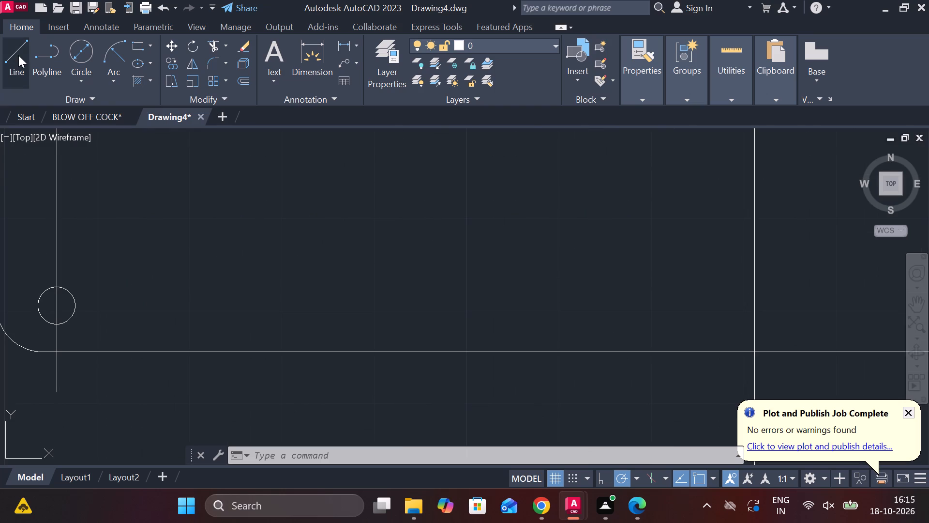
{"action": "left_click", "coordinate": [18, 55]}
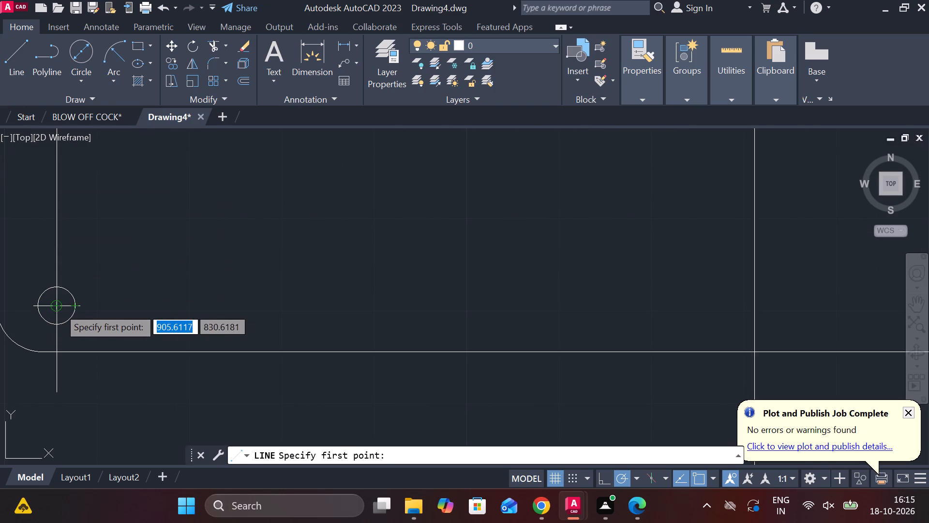
{"action": "left_click", "coordinate": [59, 308]}
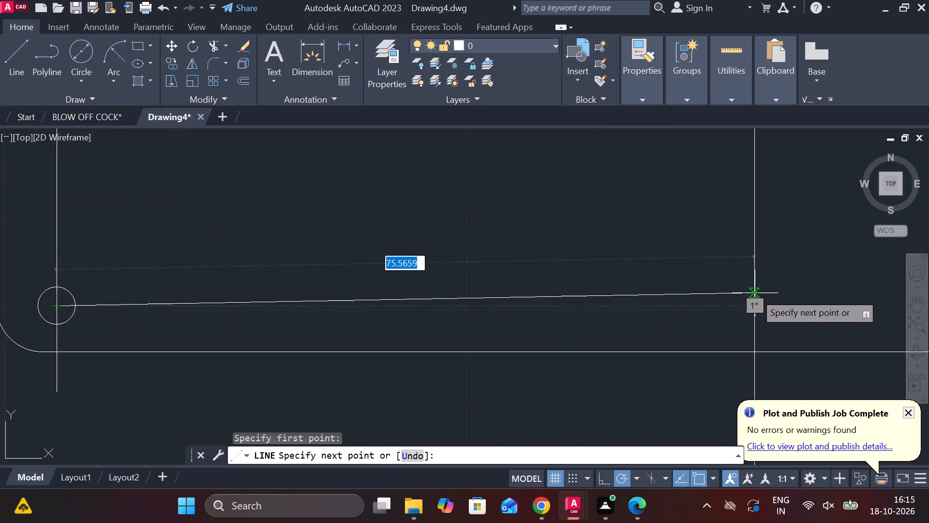
{"action": "scroll", "coordinate": [755, 293], "scroll_direction": "down", "scroll_amount": 4}
{"action": "scroll", "coordinate": [377, 316], "scroll_direction": "down", "scroll_amount": 2}
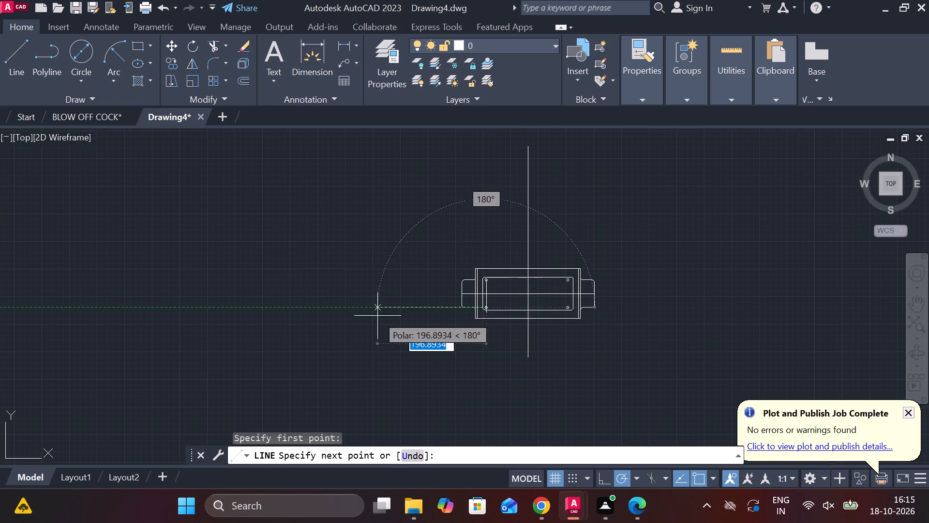
{"action": "scroll", "coordinate": [614, 306], "scroll_direction": "up", "scroll_amount": 3}
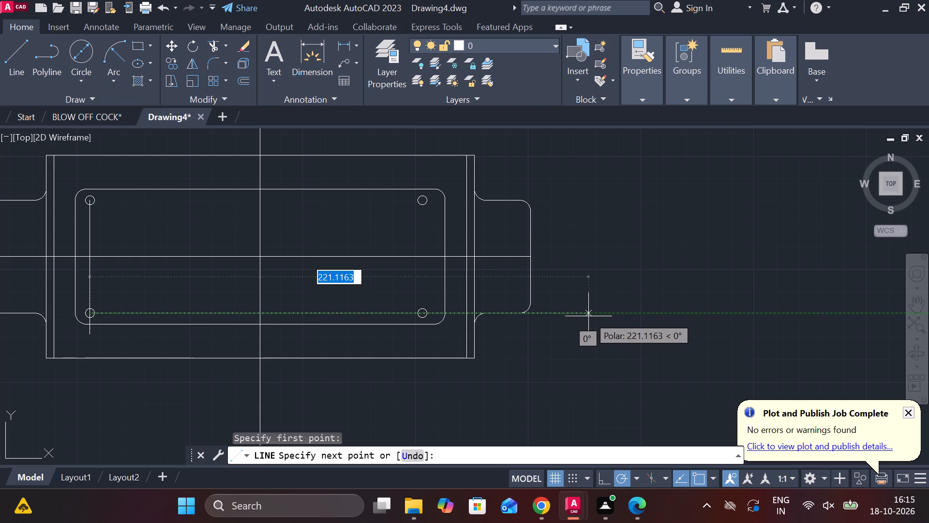
{"action": "left_click", "coordinate": [588, 316]}
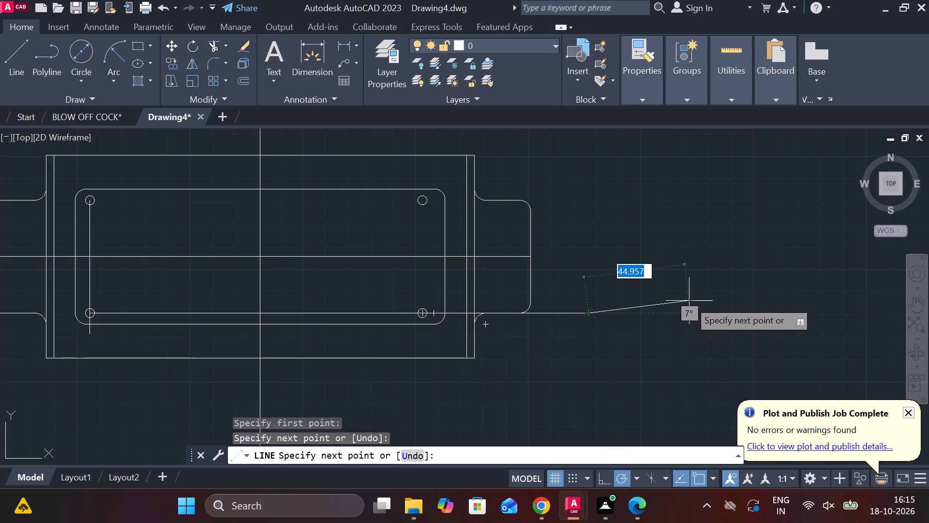
{"action": "key", "text": "Escape"}
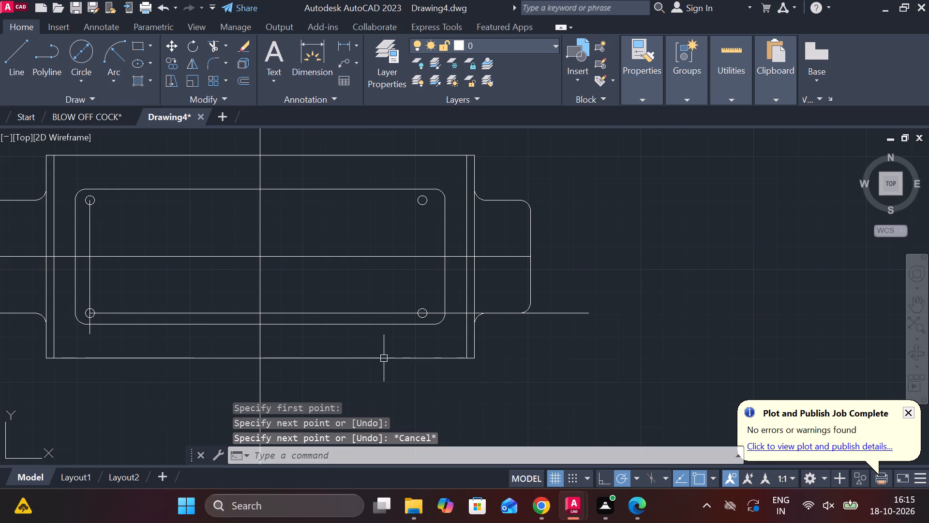
Move the lower-right circle's centre straight across onto the inner rectangle's right side, and from there 6.5 units back to the left.
{"action": "scroll", "coordinate": [391, 346], "scroll_direction": "up", "scroll_amount": 3}
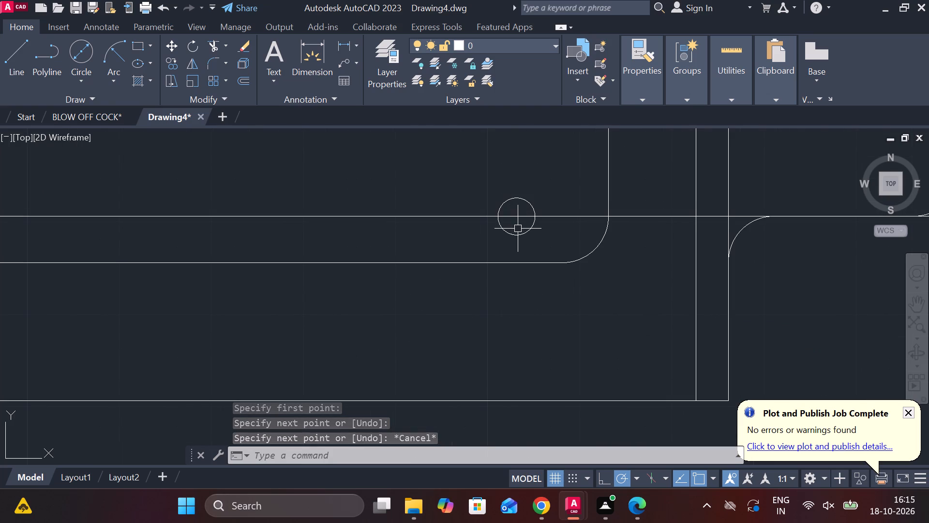
{"action": "left_click", "coordinate": [519, 199]}
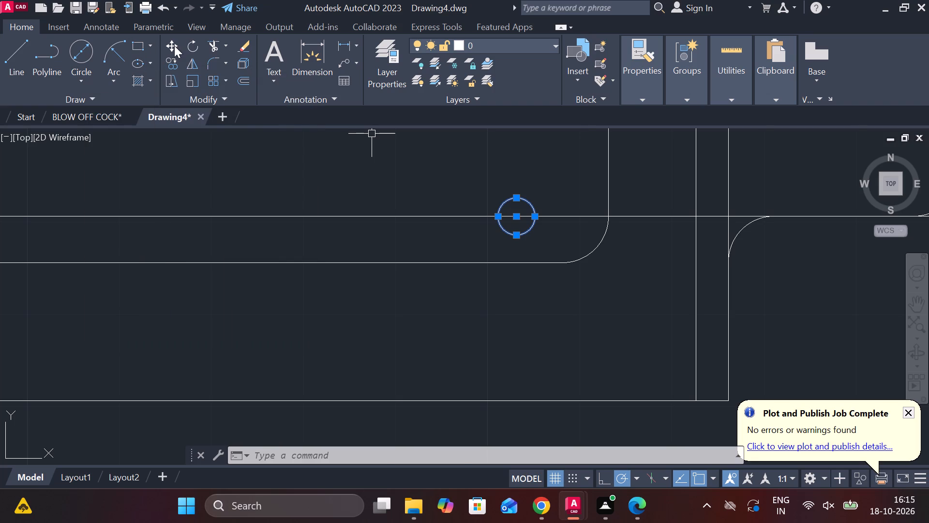
{"action": "left_click", "coordinate": [174, 46]}
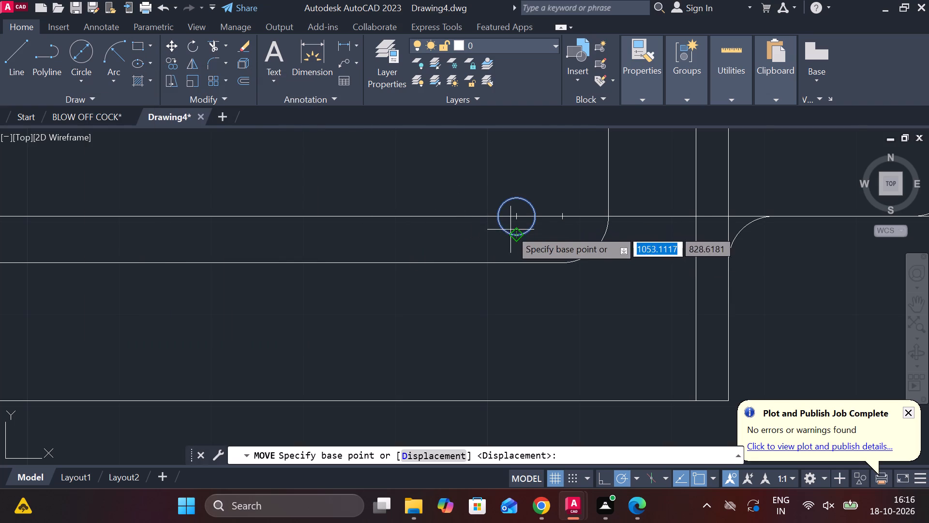
{"action": "left_click", "coordinate": [515, 215]}
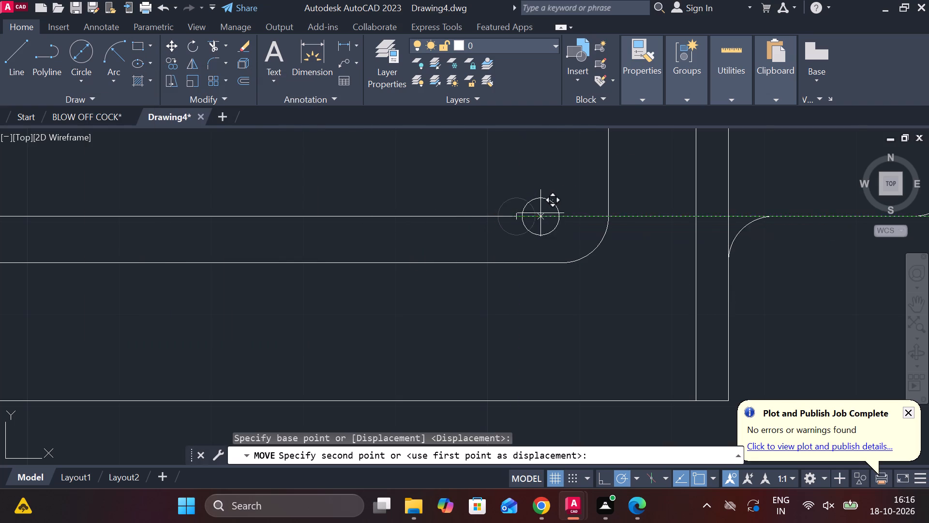
{"action": "left_click", "coordinate": [611, 215]}
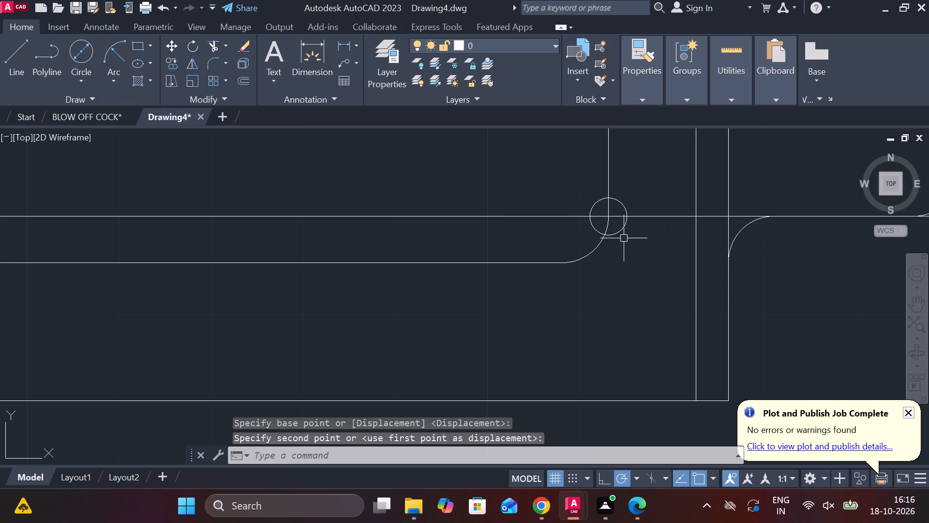
{"action": "left_click", "coordinate": [623, 232]}
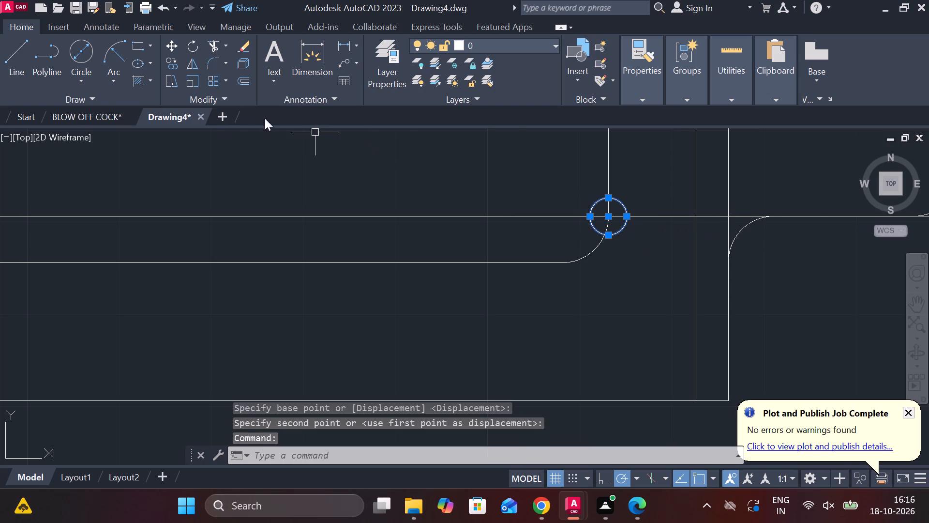
{"action": "left_click", "coordinate": [175, 41]}
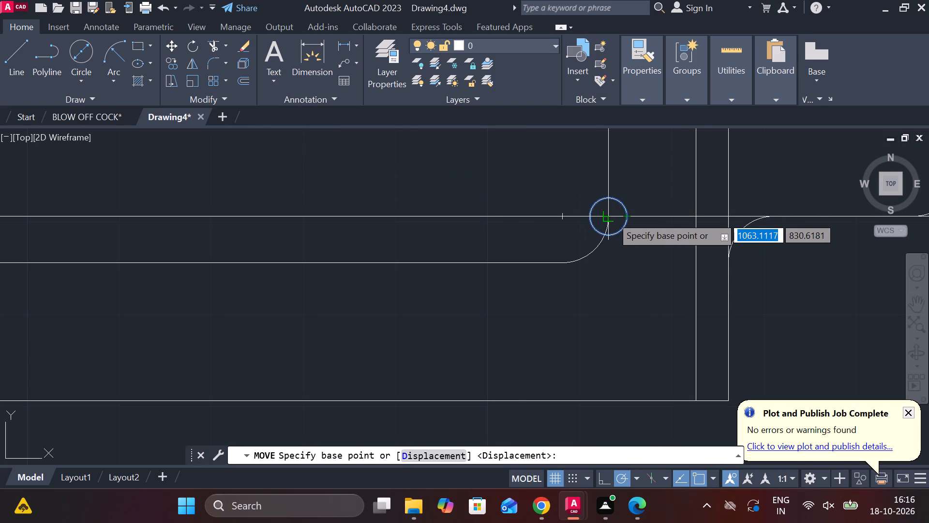
{"action": "left_click", "coordinate": [611, 216]}
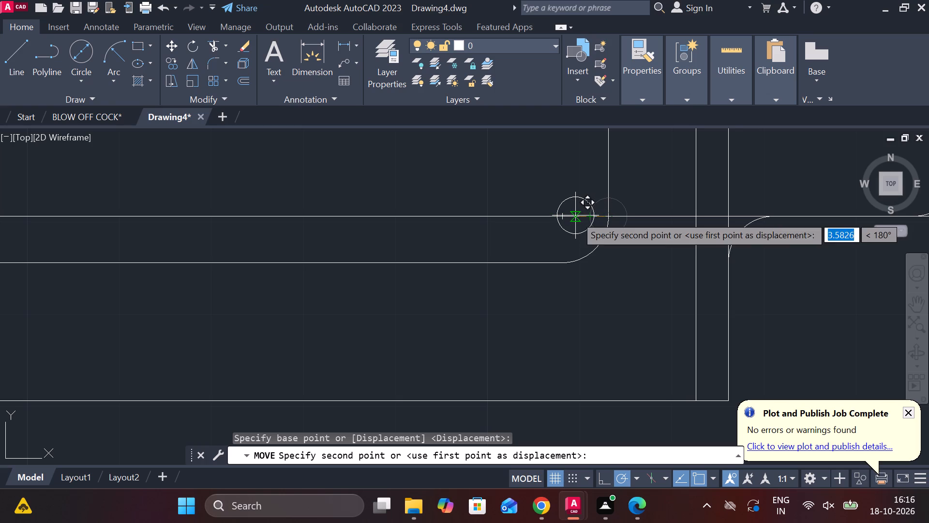
{"action": "key", "text": "6"}
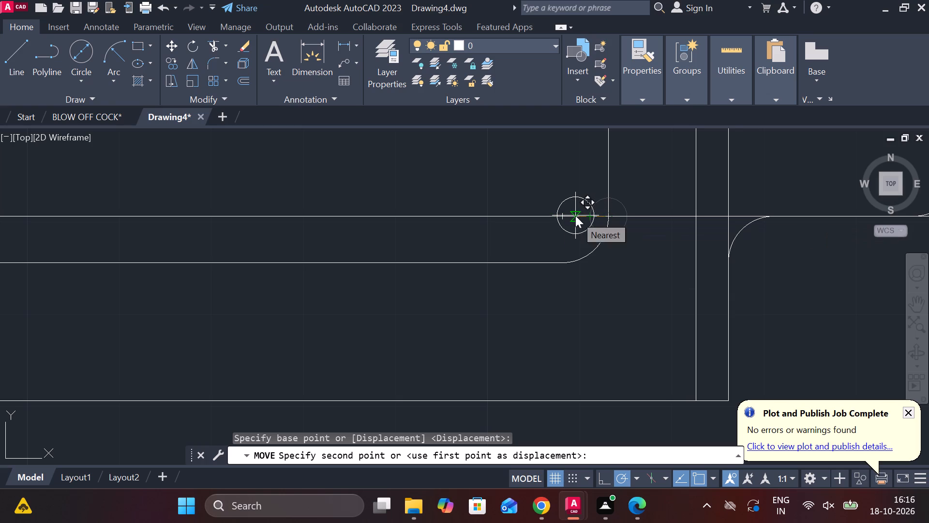
{"action": "key", "text": "period"}
{"action": "key", "text": "5"}
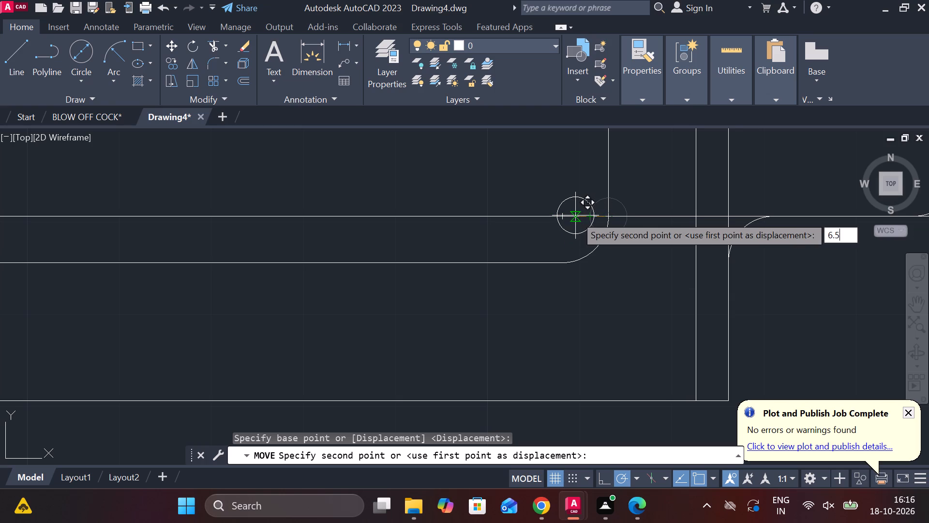
{"action": "key", "text": "Return"}
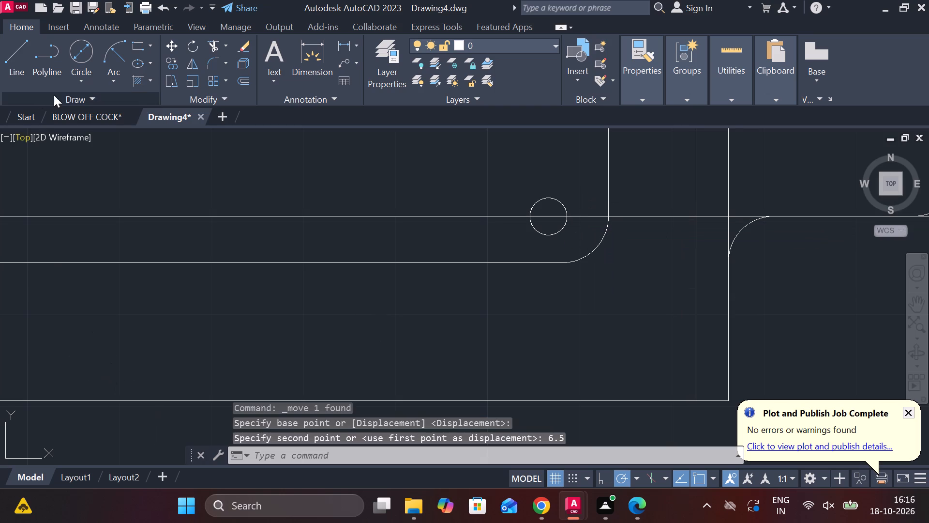
Measure the horizontal distance from the lower-right circle's centre to the inner of the two vertical lines at the figure's right side.
{"action": "left_click", "coordinate": [348, 46]}
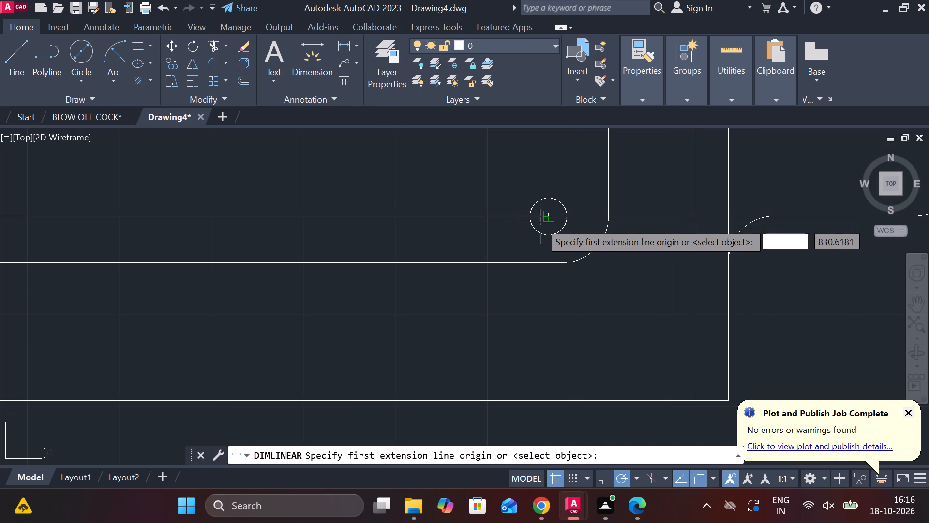
{"action": "left_click", "coordinate": [550, 215]}
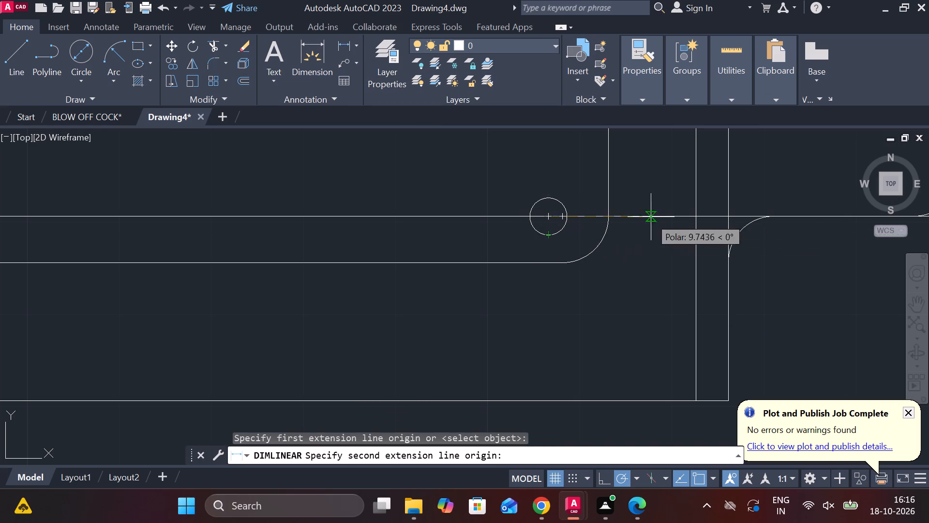
{"action": "left_click", "coordinate": [693, 216]}
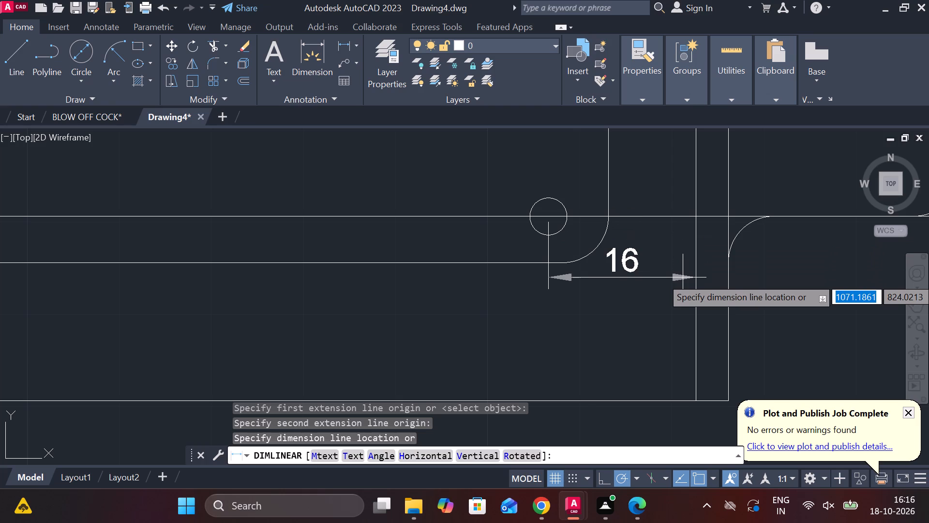
{"action": "key", "text": "Escape"}
Erase the horizontal construction line through the lower circles and the vertical construction line through the two left circles.
{"action": "scroll", "coordinate": [554, 249], "scroll_direction": "up", "scroll_amount": 1}
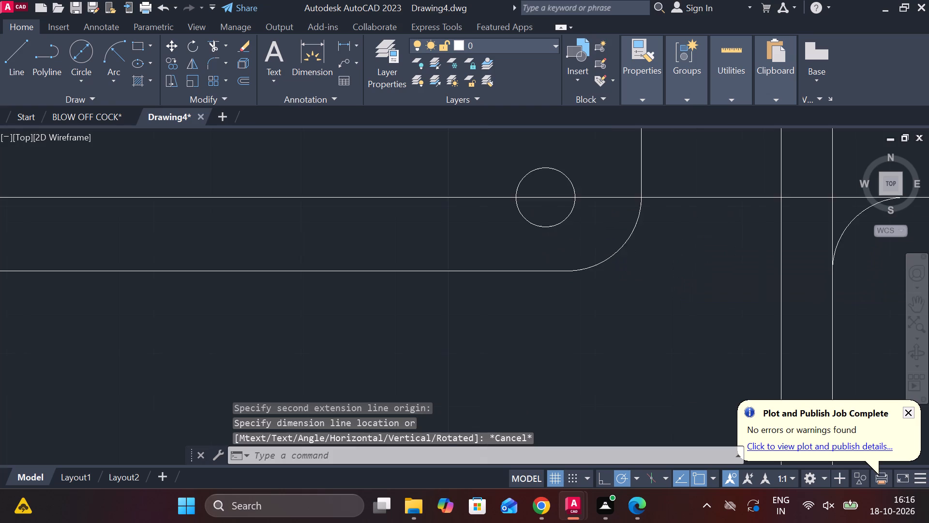
{"action": "scroll", "coordinate": [554, 249], "scroll_direction": "up", "scroll_amount": 1}
{"action": "scroll", "coordinate": [554, 249], "scroll_direction": "down", "scroll_amount": 5}
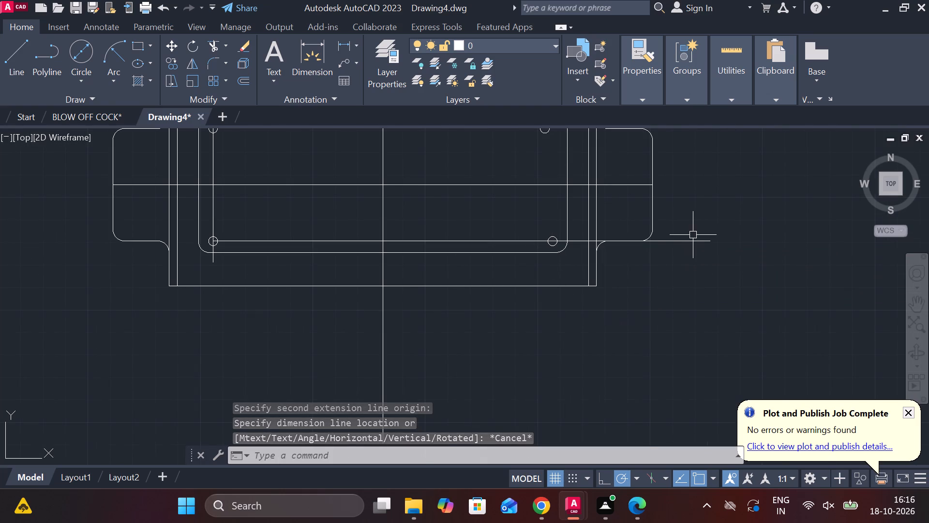
{"action": "left_click", "coordinate": [693, 242]}
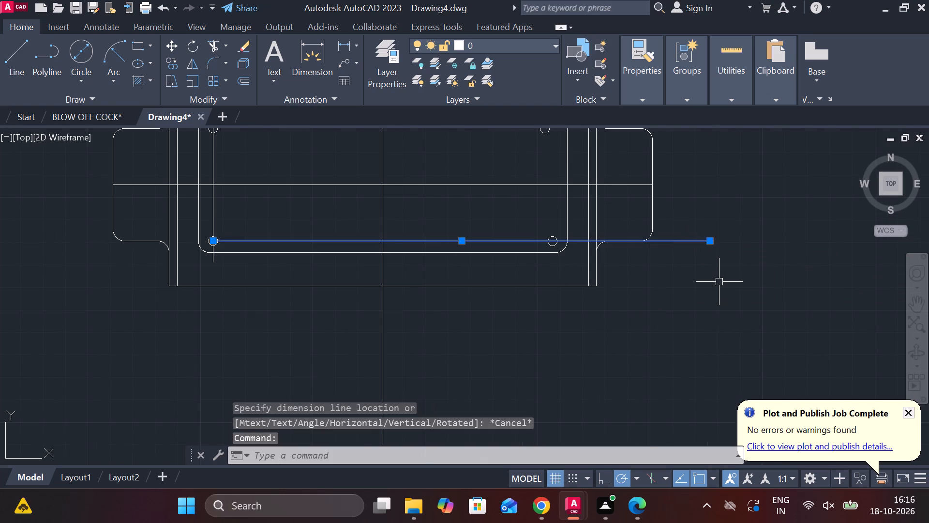
{"action": "key", "text": "Delete"}
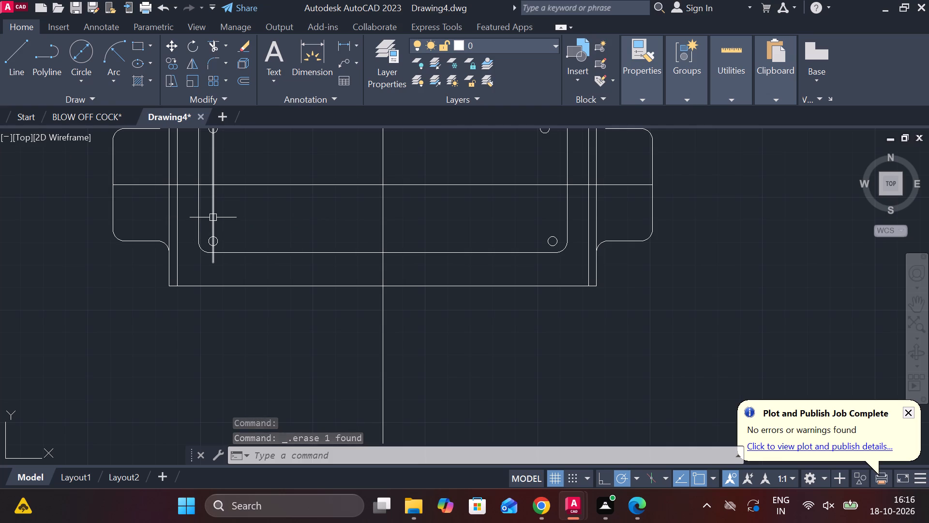
{"action": "left_click", "coordinate": [213, 217]}
{"action": "key", "text": "Delete"}
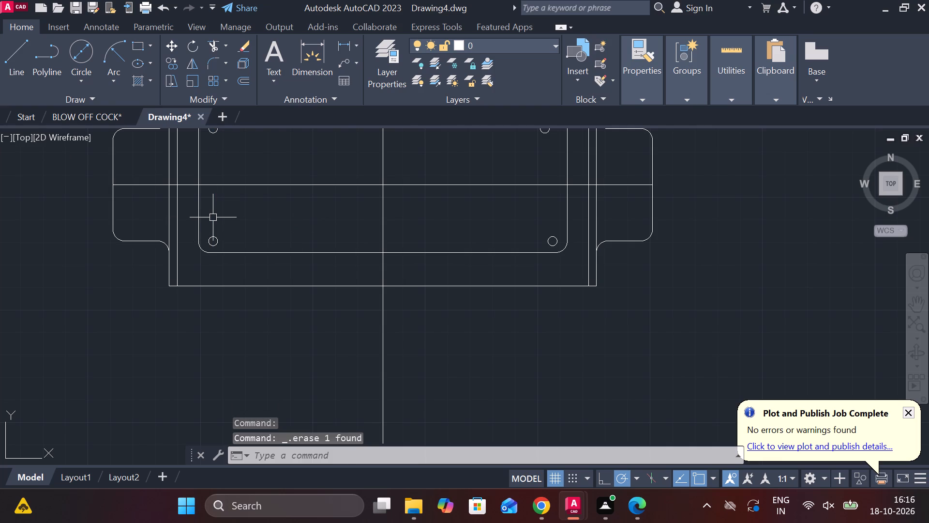
Draw a vertical construction line about 117 units long from the lower-right circle's centre up past the figure's top edge.
{"action": "scroll", "coordinate": [218, 223], "scroll_direction": "down", "scroll_amount": 1}
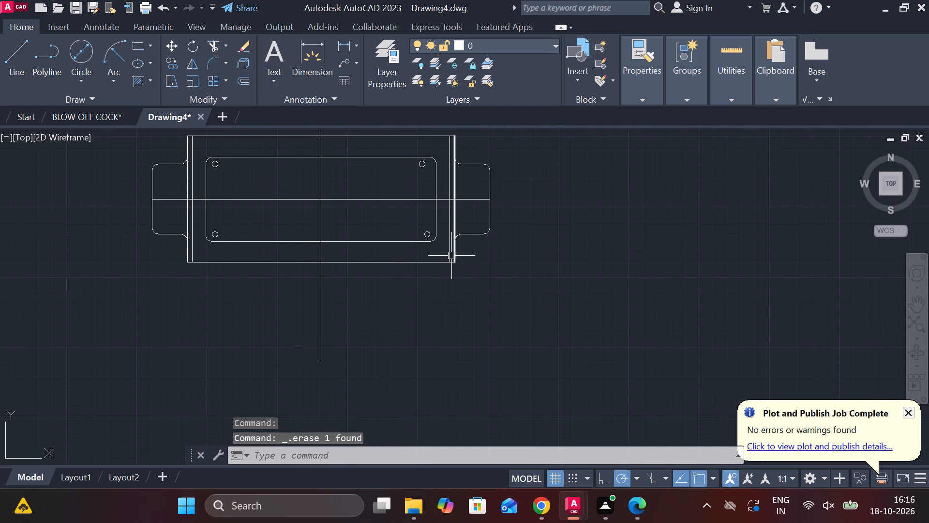
{"action": "scroll", "coordinate": [438, 249], "scroll_direction": "up", "scroll_amount": 3}
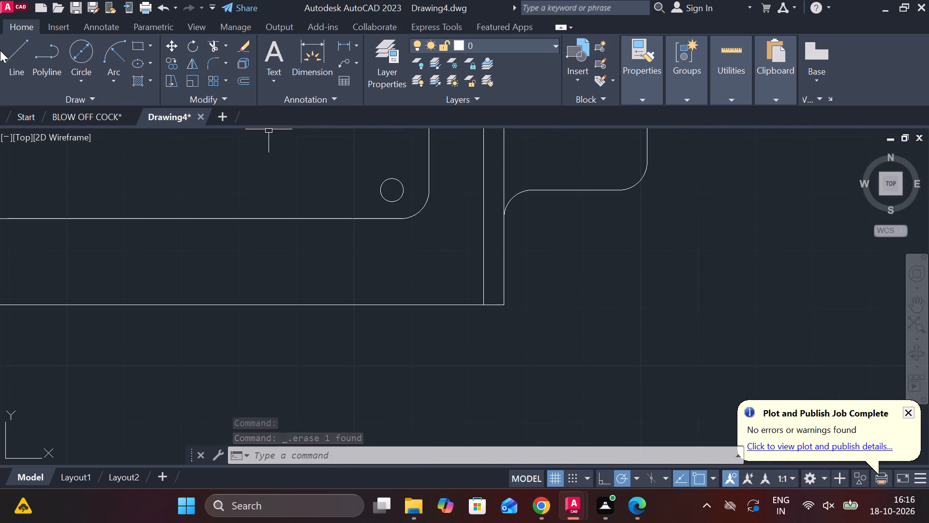
{"action": "left_click", "coordinate": [15, 52]}
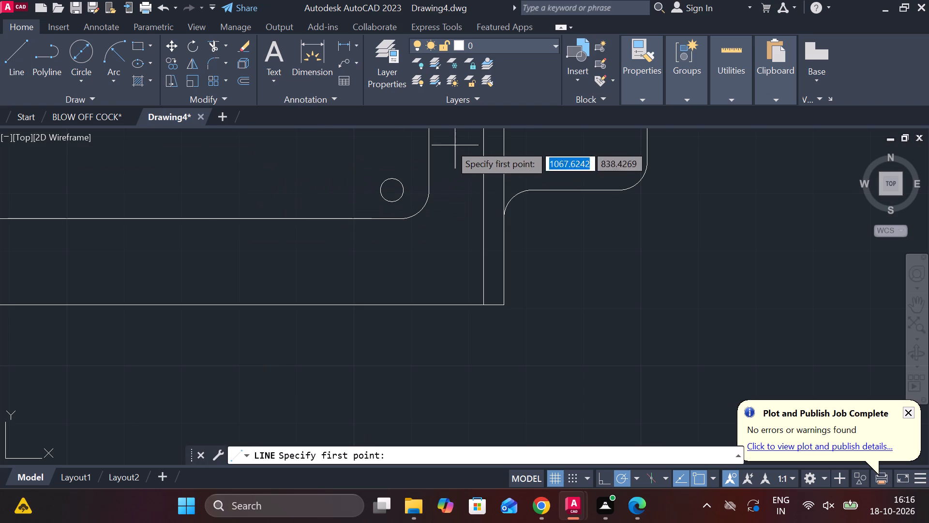
{"action": "scroll", "coordinate": [399, 154], "scroll_direction": "up", "scroll_amount": 4}
{"action": "scroll", "coordinate": [374, 291], "scroll_direction": "down", "scroll_amount": 2}
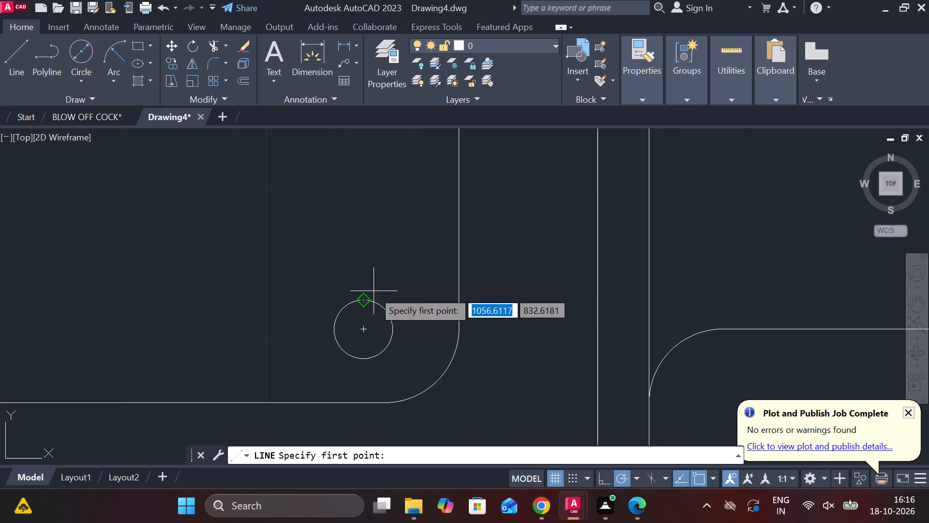
{"action": "left_click", "coordinate": [364, 329]}
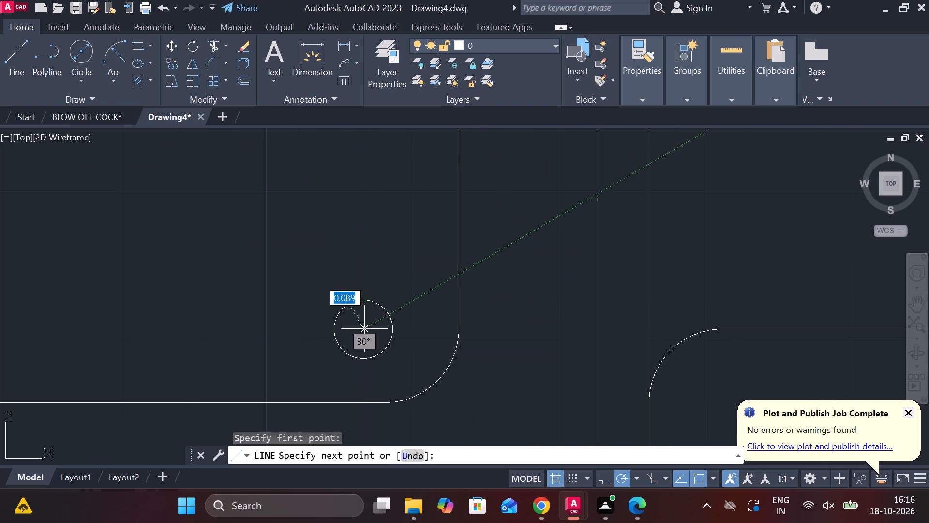
{"action": "scroll", "coordinate": [350, 213], "scroll_direction": "down", "scroll_amount": 3}
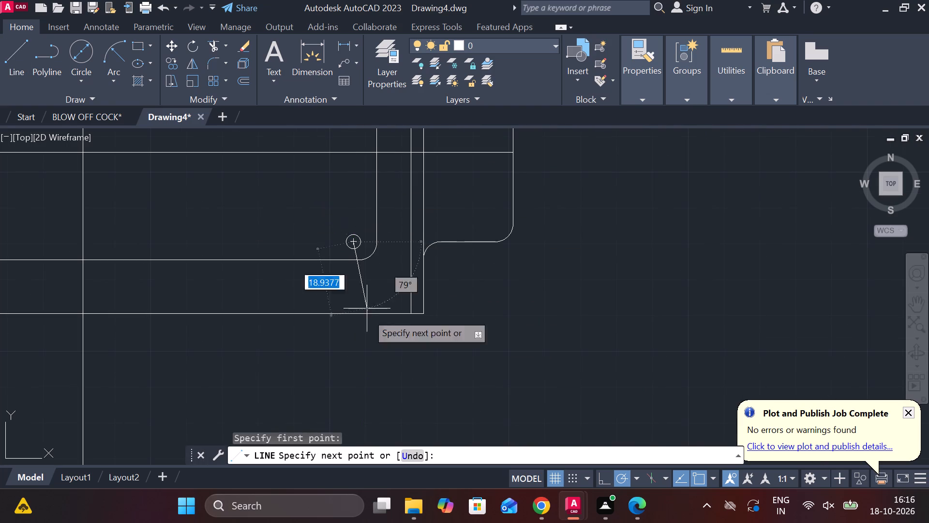
{"action": "scroll", "coordinate": [373, 385], "scroll_direction": "down", "scroll_amount": 3}
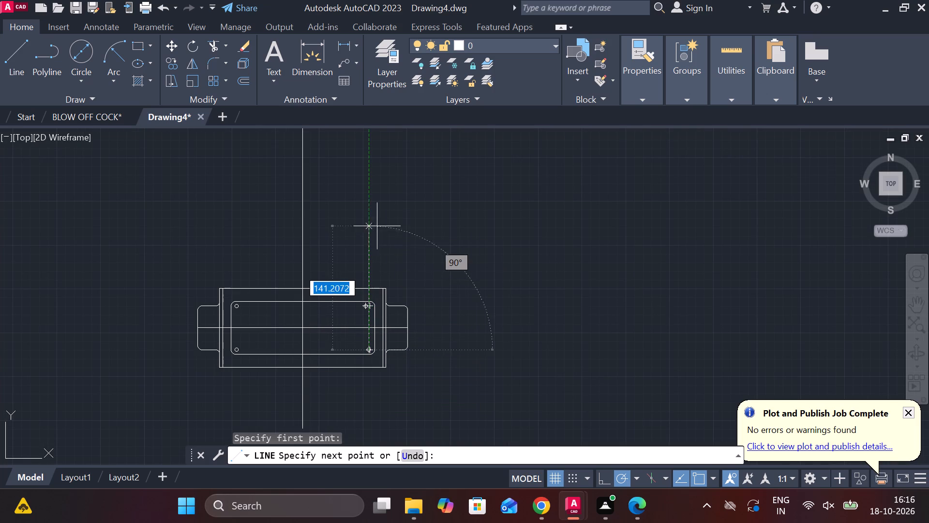
{"action": "scroll", "coordinate": [367, 222], "scroll_direction": "up", "scroll_amount": 3}
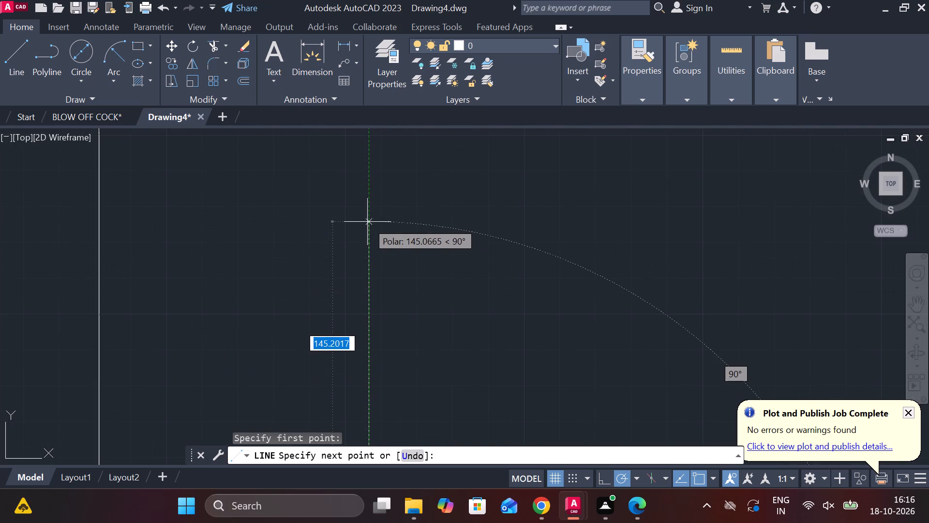
{"action": "scroll", "coordinate": [367, 228], "scroll_direction": "down", "scroll_amount": 3}
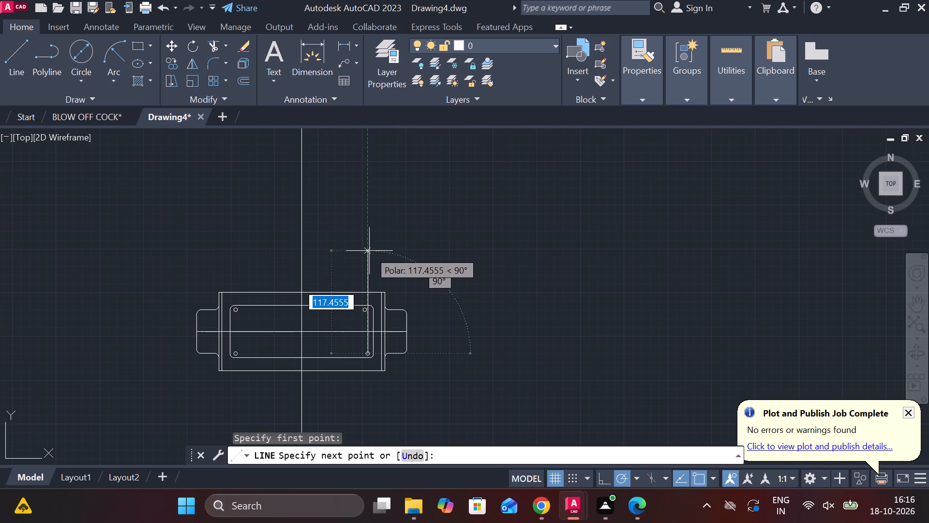
{"action": "left_click", "coordinate": [369, 252]}
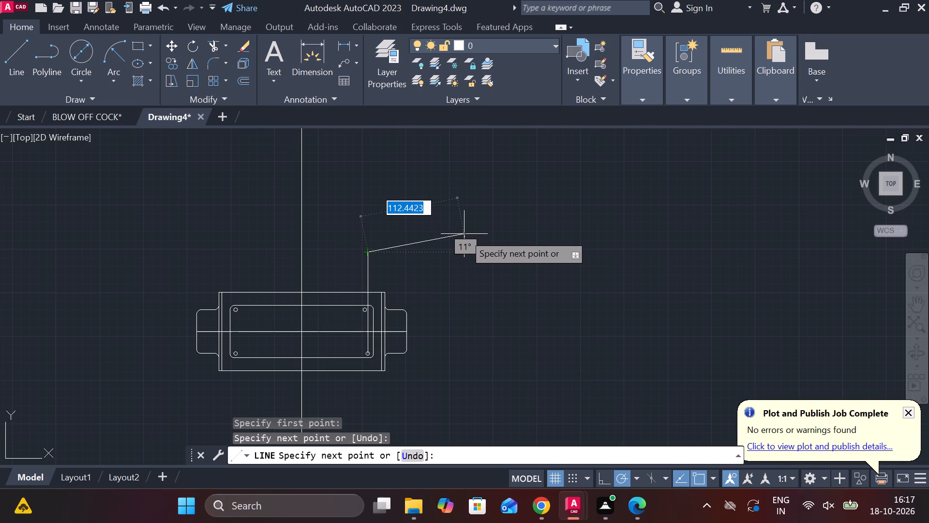
{"action": "key", "text": "Escape"}
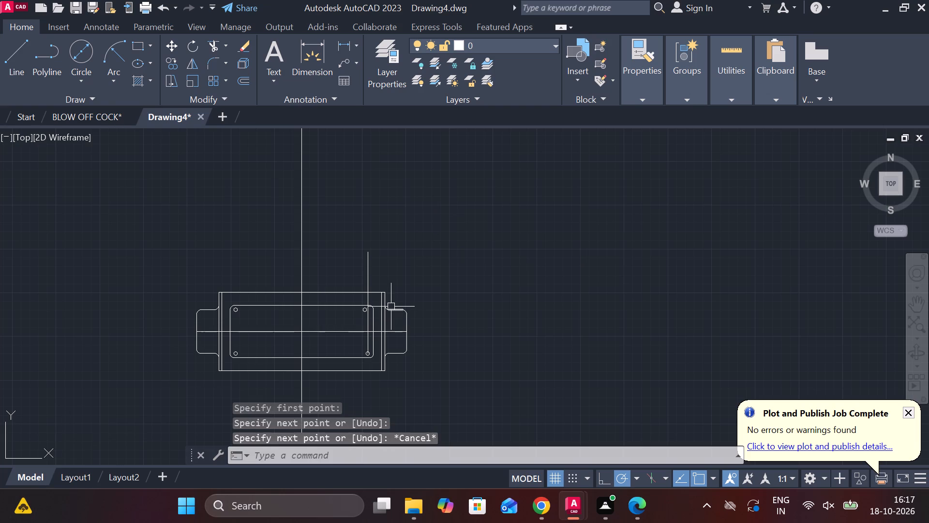
Move the upper-right circle's centre straight across onto the vertical construction line.
{"action": "scroll", "coordinate": [350, 324], "scroll_direction": "up", "scroll_amount": 3}
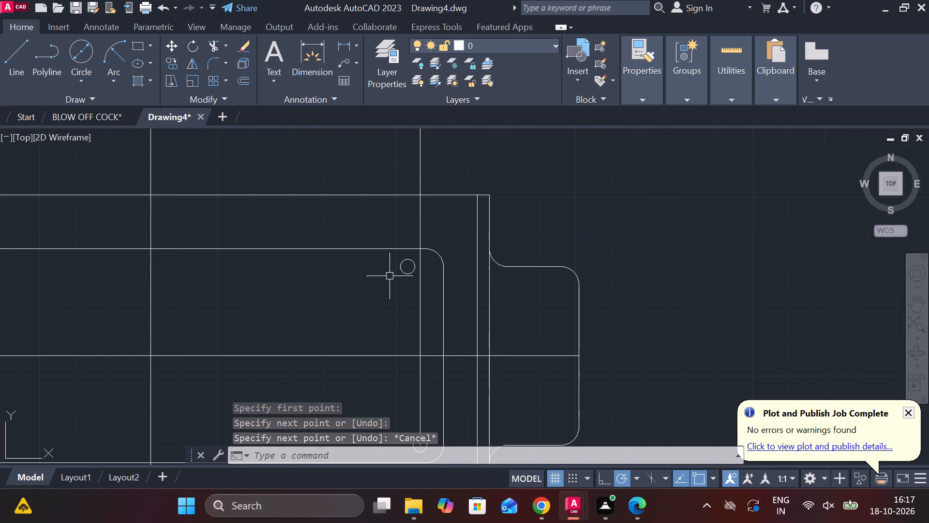
{"action": "scroll", "coordinate": [407, 267], "scroll_direction": "up", "scroll_amount": 3}
{"action": "left_click", "coordinate": [421, 292]}
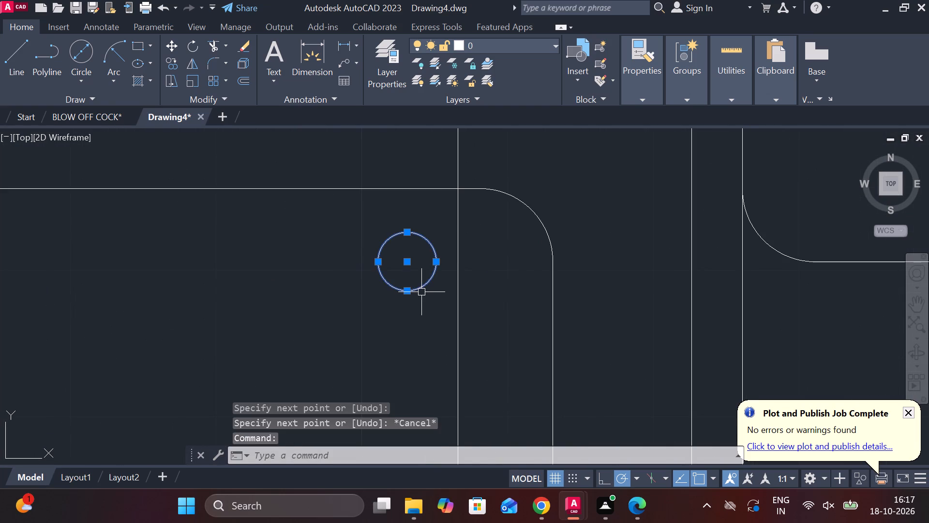
{"action": "left_click", "coordinate": [175, 42]}
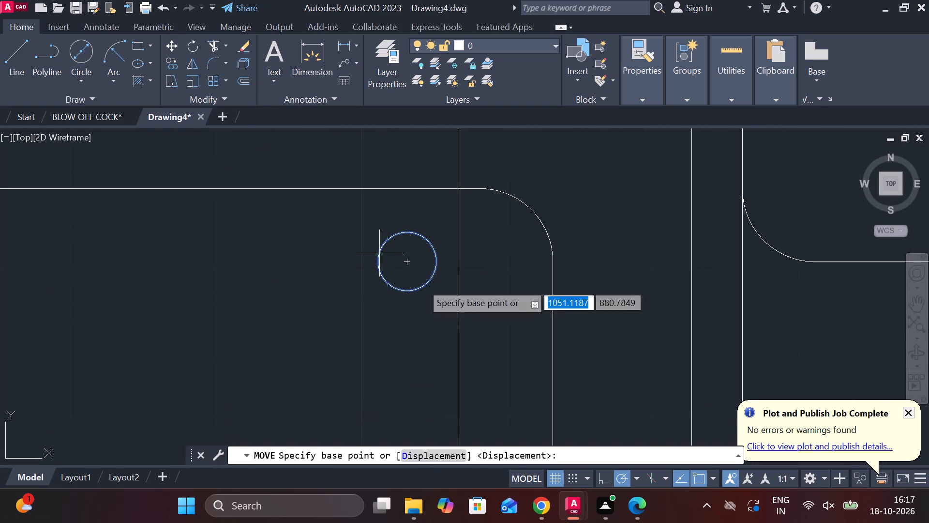
{"action": "left_click", "coordinate": [403, 260]}
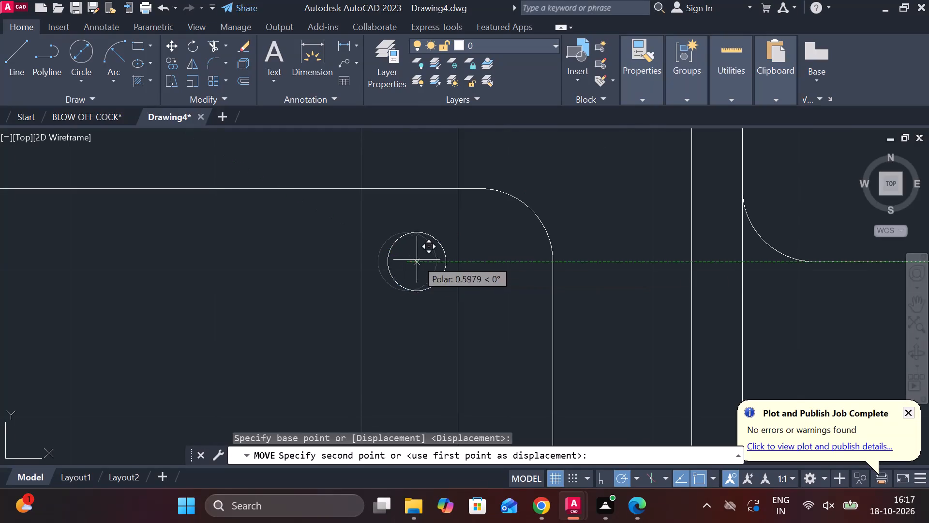
{"action": "left_click", "coordinate": [461, 259]}
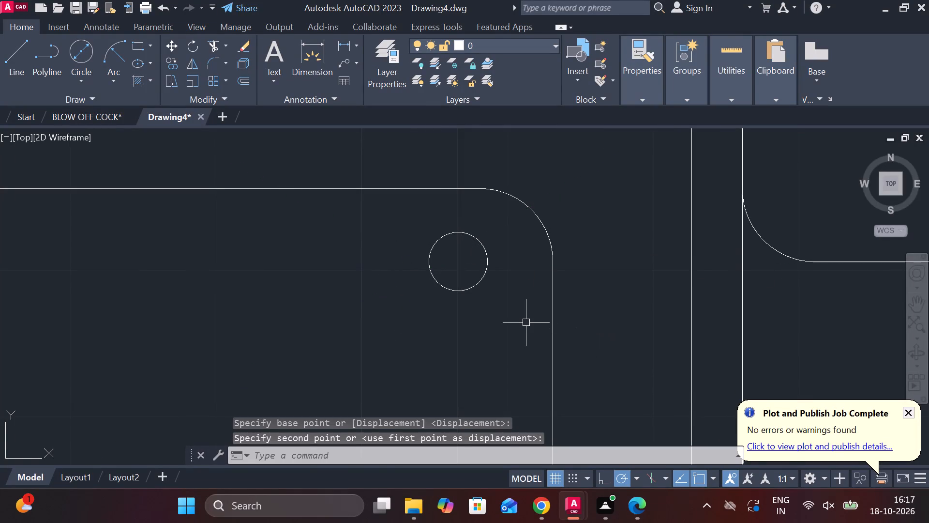
Erase the vertical construction line through the two right circles.
{"action": "scroll", "coordinate": [526, 323], "scroll_direction": "down", "scroll_amount": 4}
{"action": "left_click", "coordinate": [515, 225]}
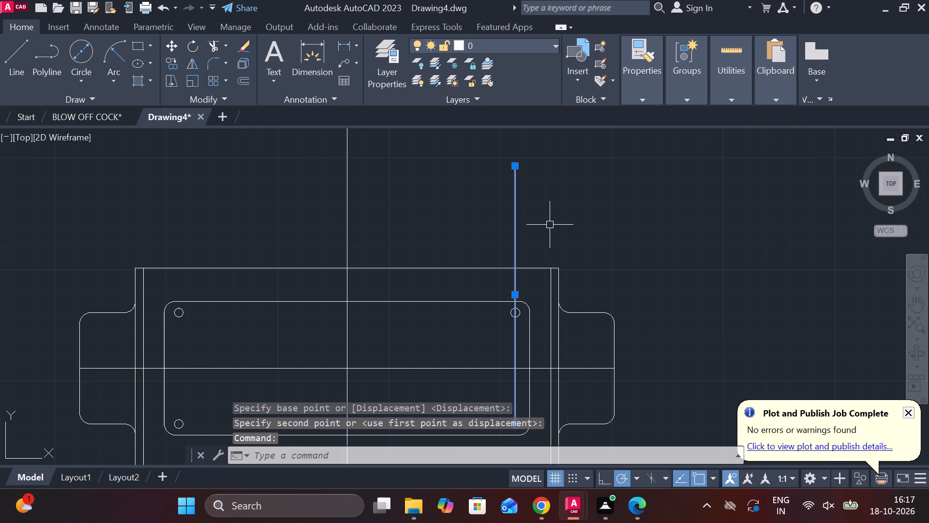
{"action": "key", "text": "Delete"}
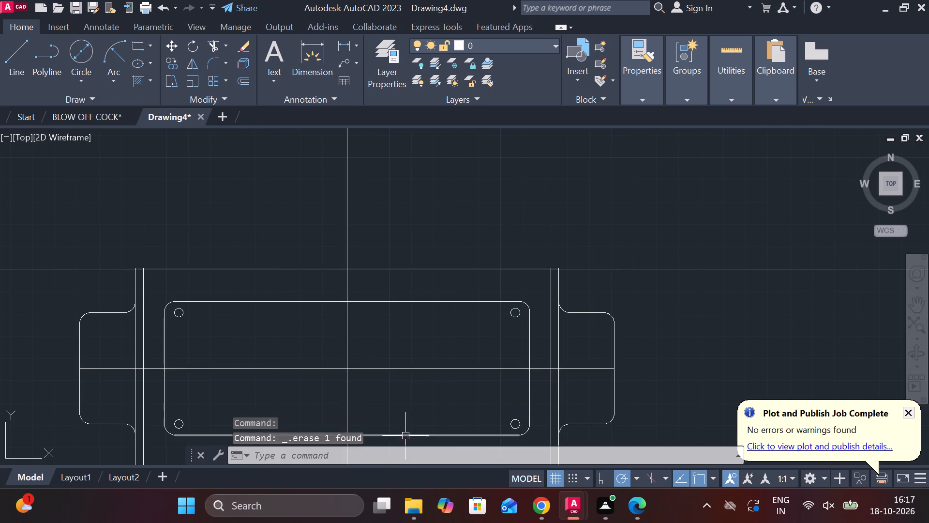
Trim the horizontal centreline between the two closely spaced vertical lines at the figure's left side.
{"action": "scroll", "coordinate": [371, 399], "scroll_direction": "down", "scroll_amount": 1}
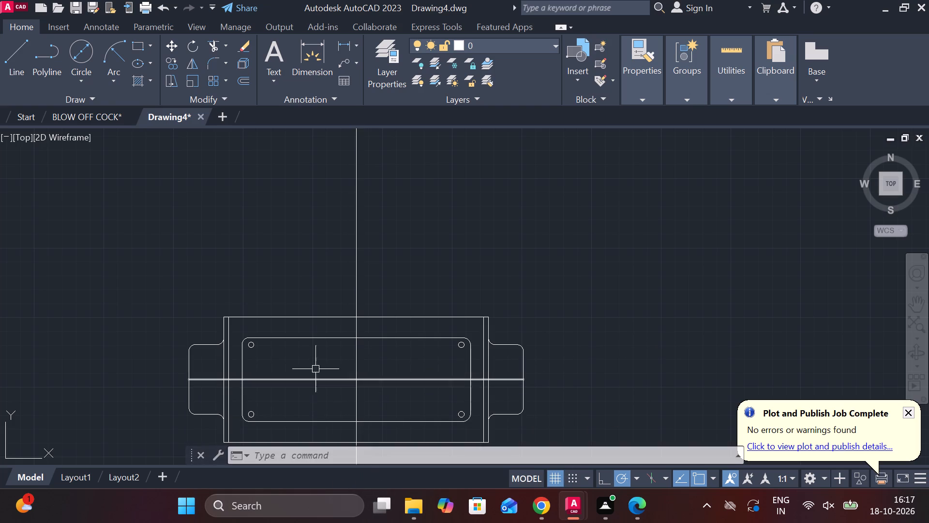
{"action": "scroll", "coordinate": [319, 344], "scroll_direction": "down", "scroll_amount": 2}
{"action": "scroll", "coordinate": [312, 398], "scroll_direction": "up", "scroll_amount": 3}
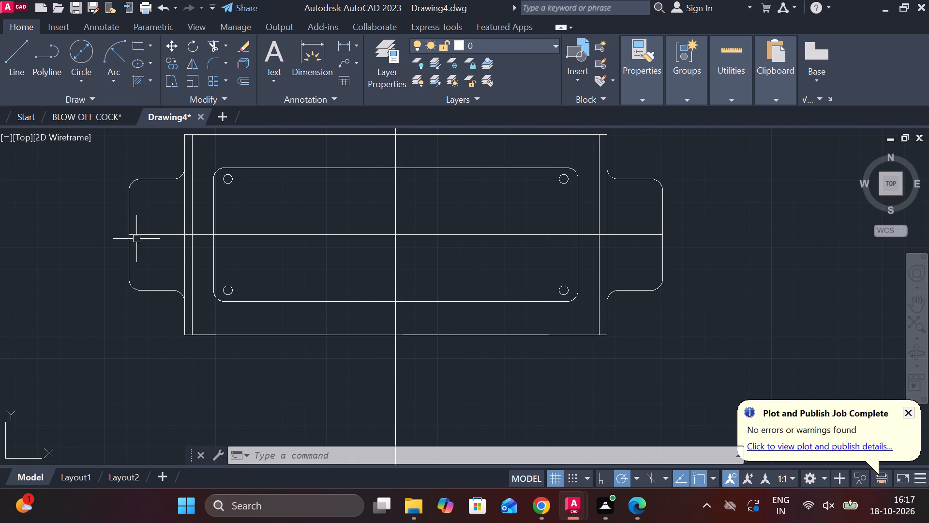
{"action": "scroll", "coordinate": [194, 222], "scroll_direction": "up", "scroll_amount": 1}
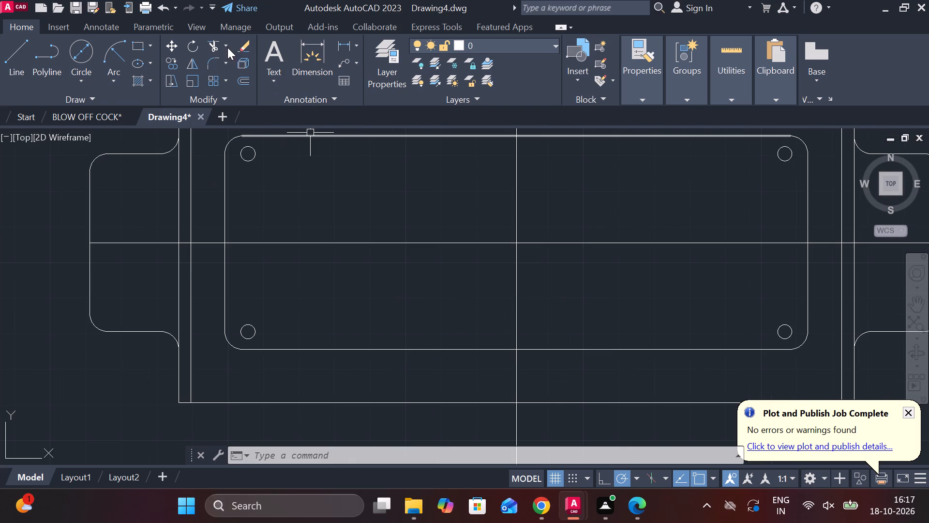
{"action": "left_click", "coordinate": [210, 41]}
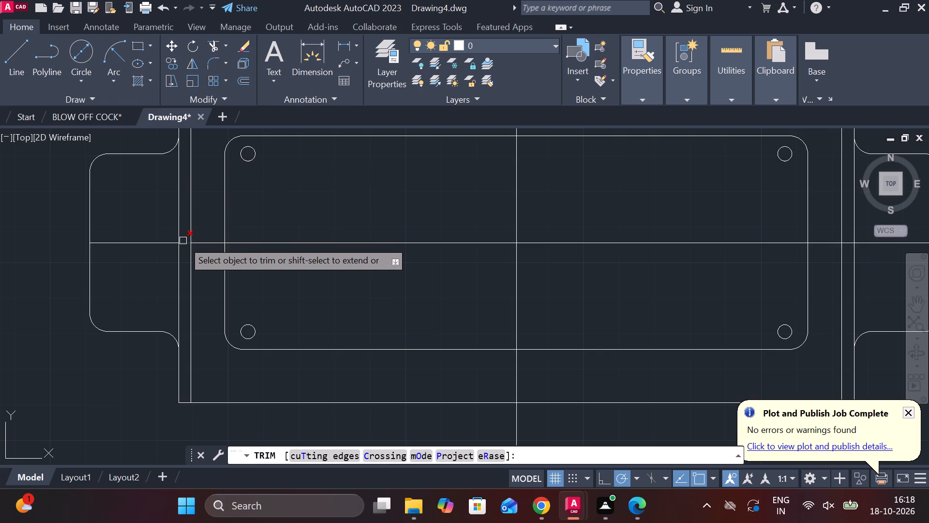
{"action": "left_click", "coordinate": [184, 245]}
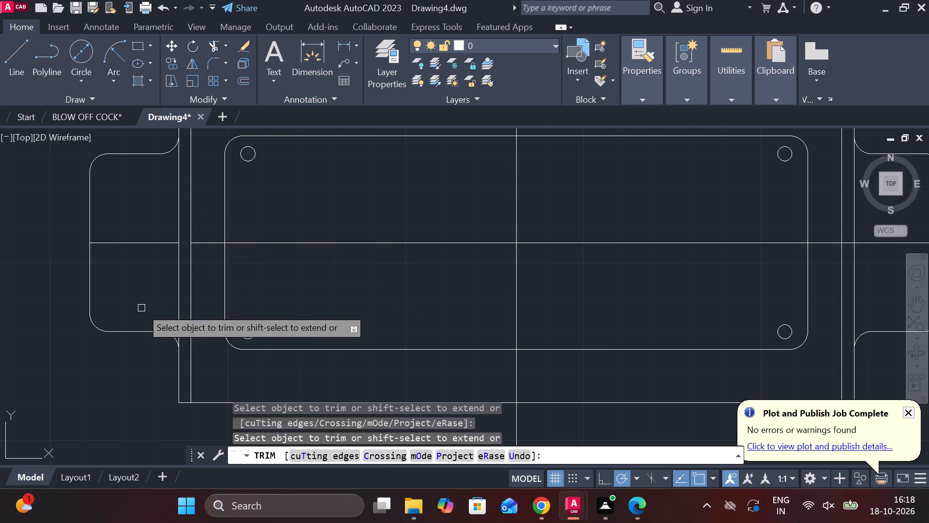
{"action": "key", "text": "Escape"}
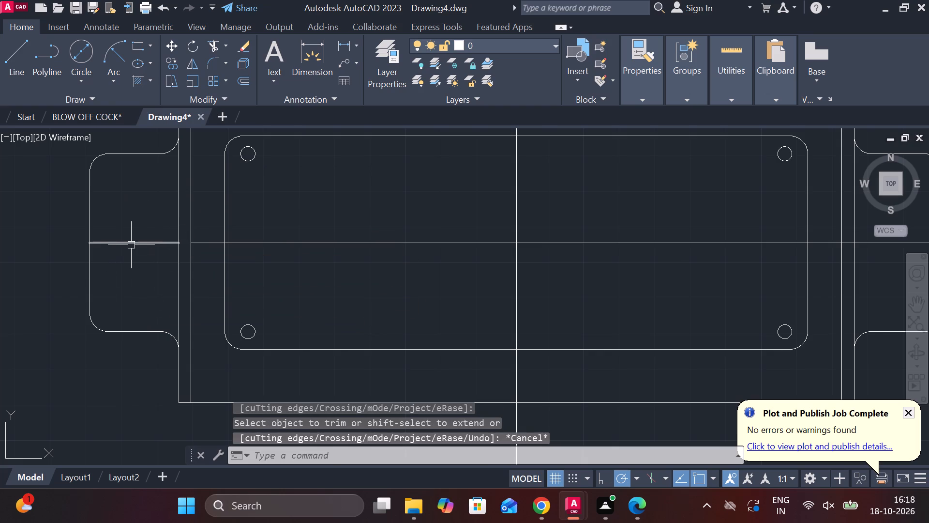
Copy the left tab's horizontal centreline segment 7 units above and 7 units below itself.
{"action": "left_click", "coordinate": [136, 245]}
{"action": "left_click", "coordinate": [166, 62]}
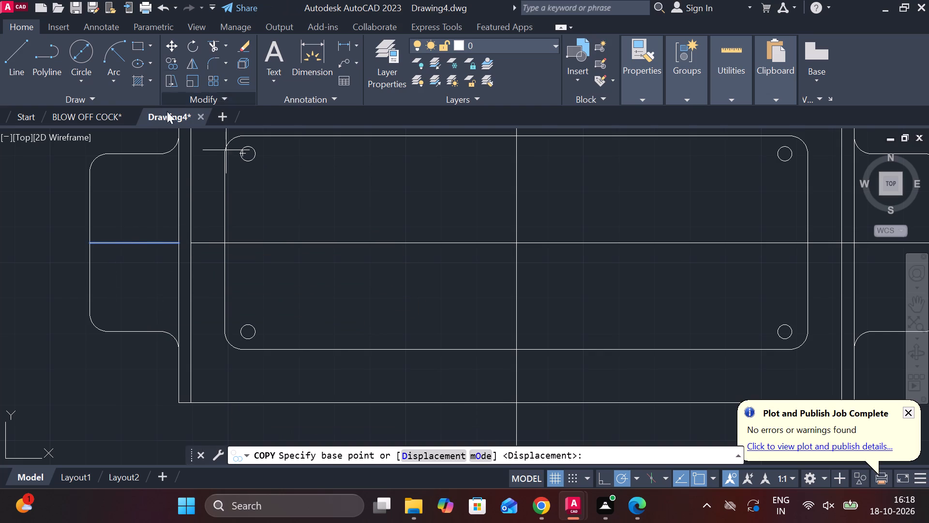
{"action": "left_click", "coordinate": [133, 243]}
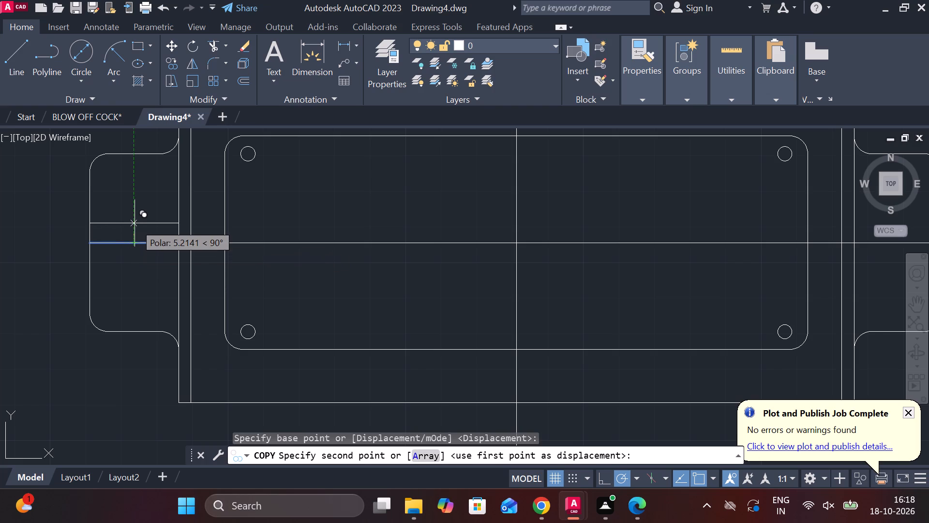
{"action": "key", "text": "7"}
{"action": "key", "text": "Return"}
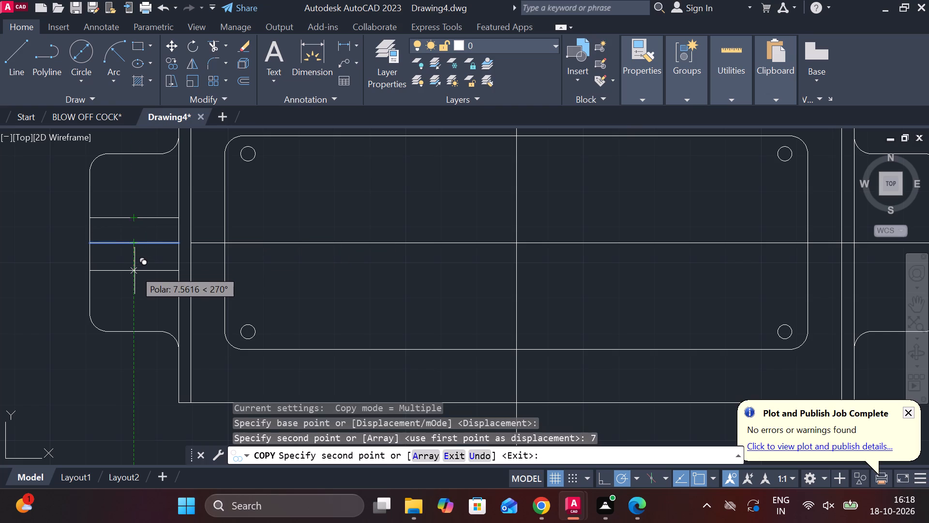
{"action": "key", "text": "7"}
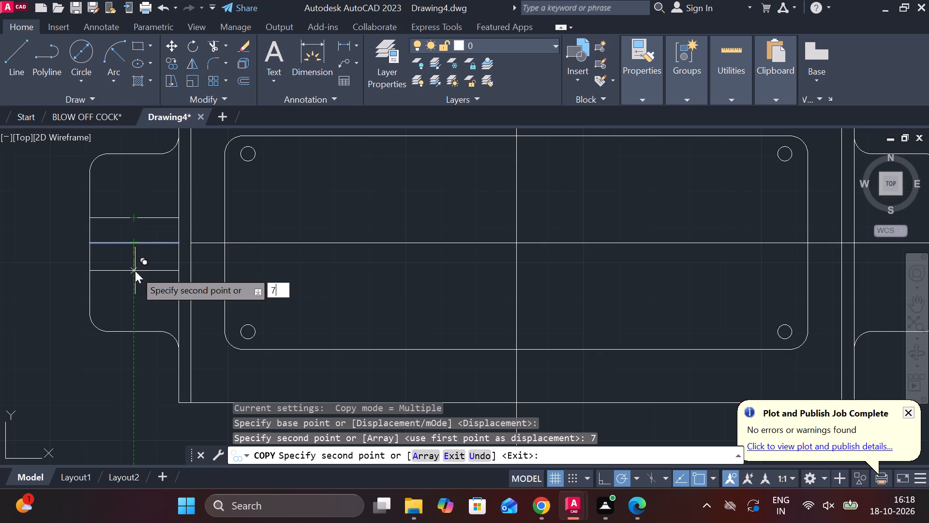
{"action": "key", "text": "Return"}
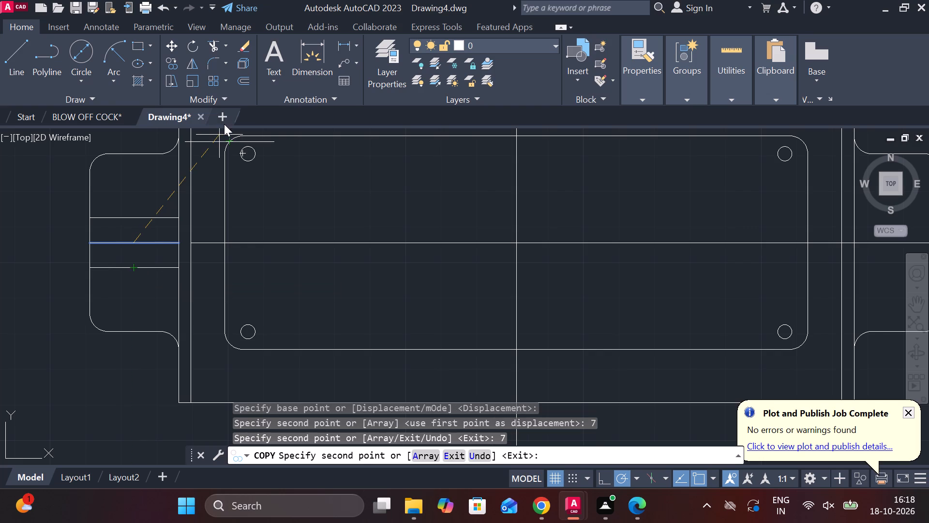
{"action": "key", "text": "Escape"}
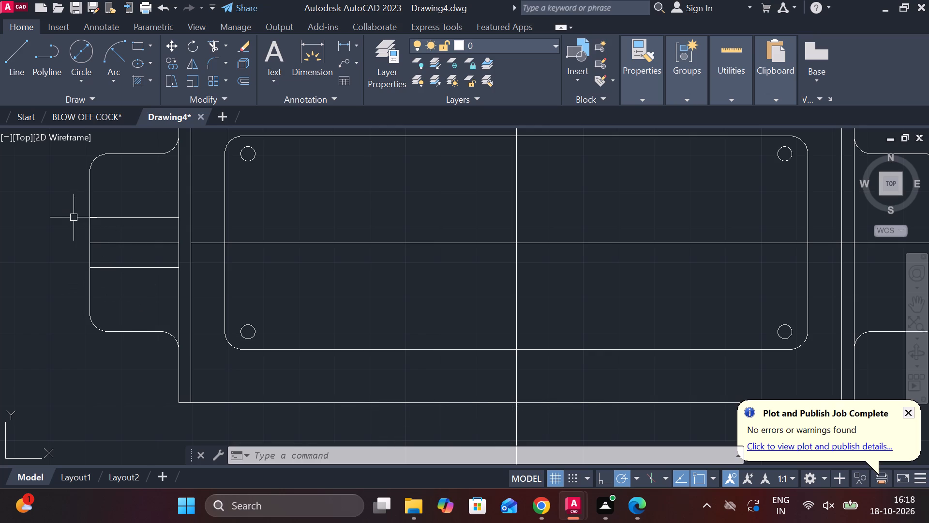
Copy the left tab's outer vertical edge 12 units inward.
{"action": "left_click", "coordinate": [91, 230]}
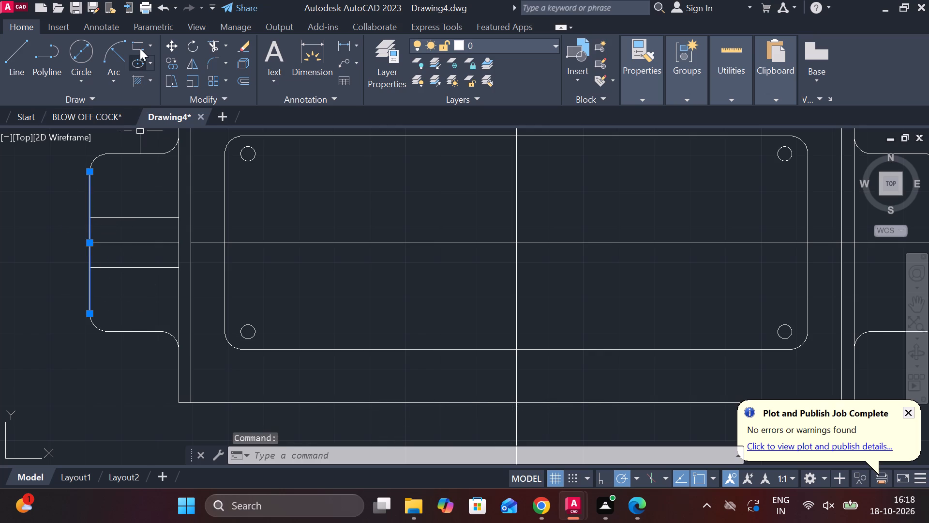
{"action": "left_click", "coordinate": [174, 67]}
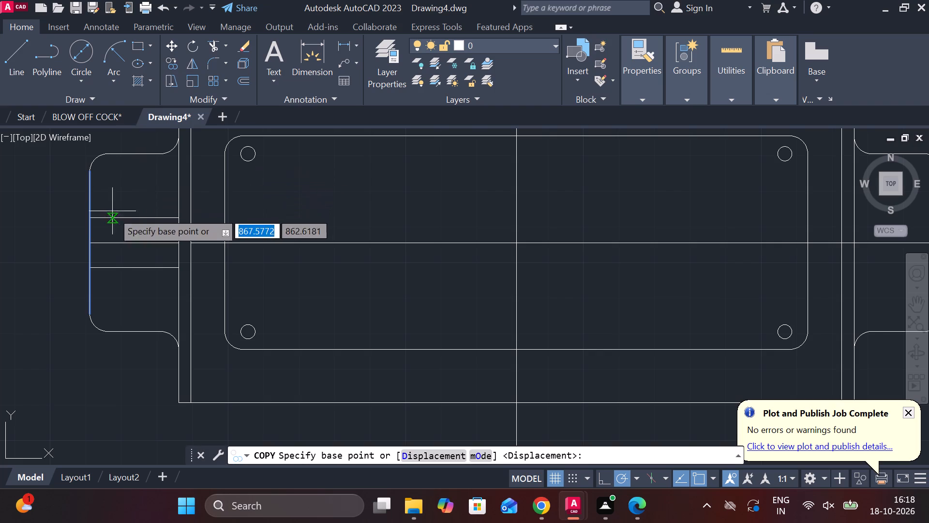
{"action": "left_click", "coordinate": [89, 243]}
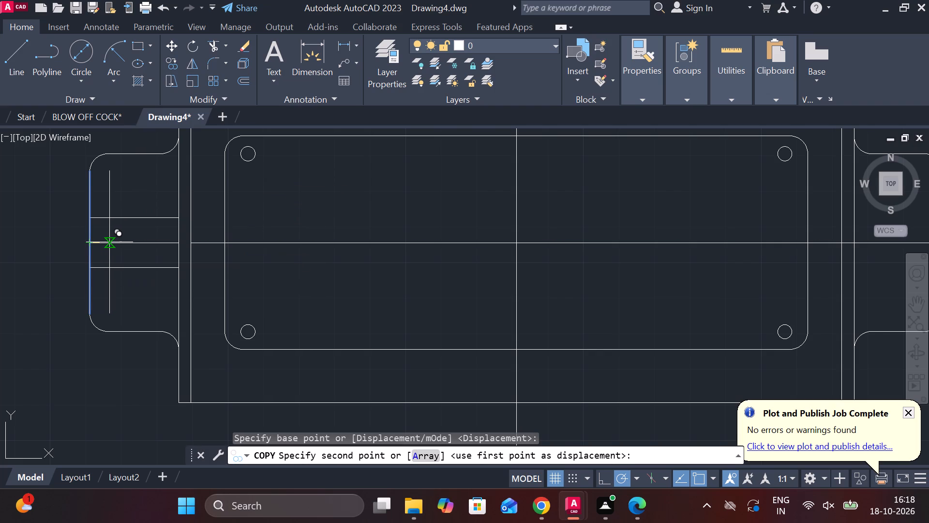
{"action": "type", "text": "12"}
{"action": "key", "text": "Return"}
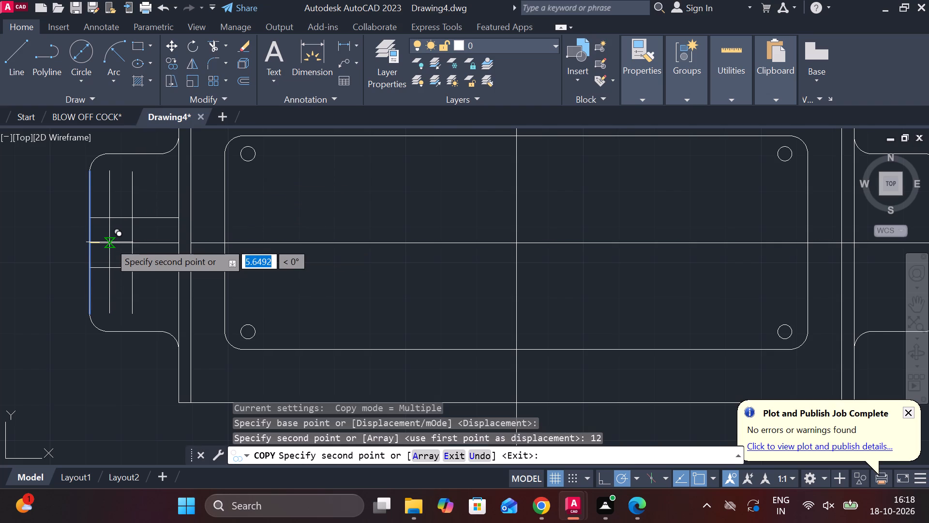
{"action": "key", "text": "Escape"}
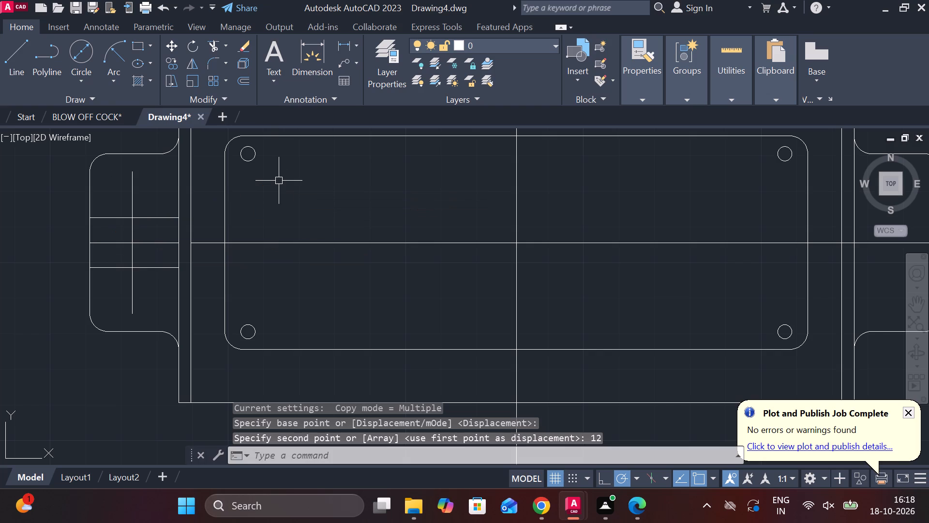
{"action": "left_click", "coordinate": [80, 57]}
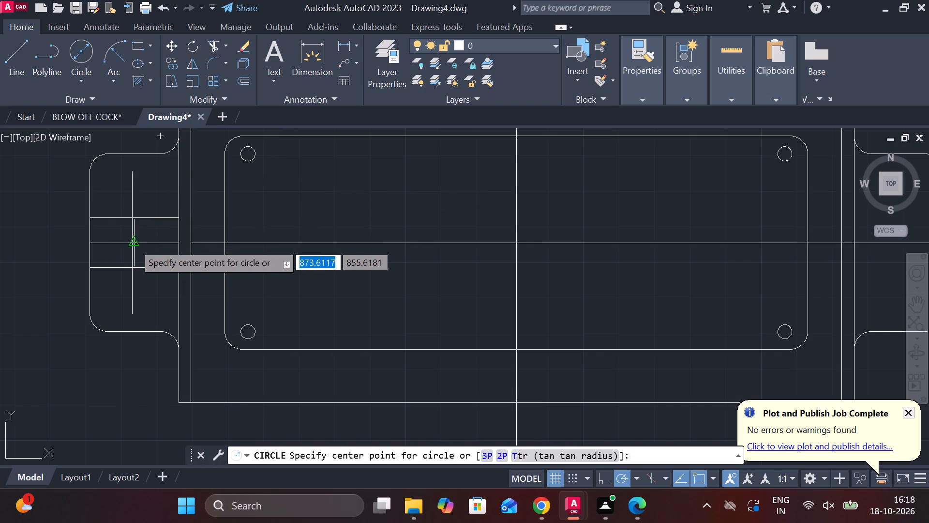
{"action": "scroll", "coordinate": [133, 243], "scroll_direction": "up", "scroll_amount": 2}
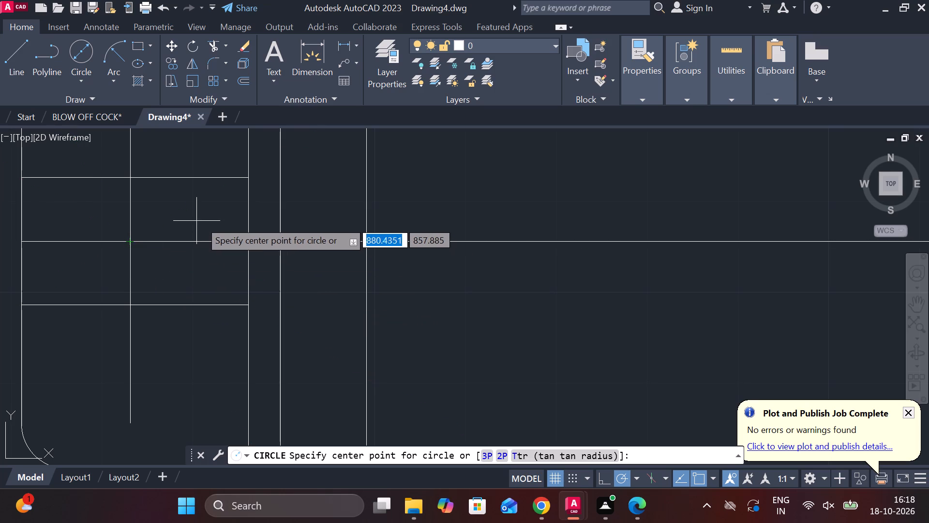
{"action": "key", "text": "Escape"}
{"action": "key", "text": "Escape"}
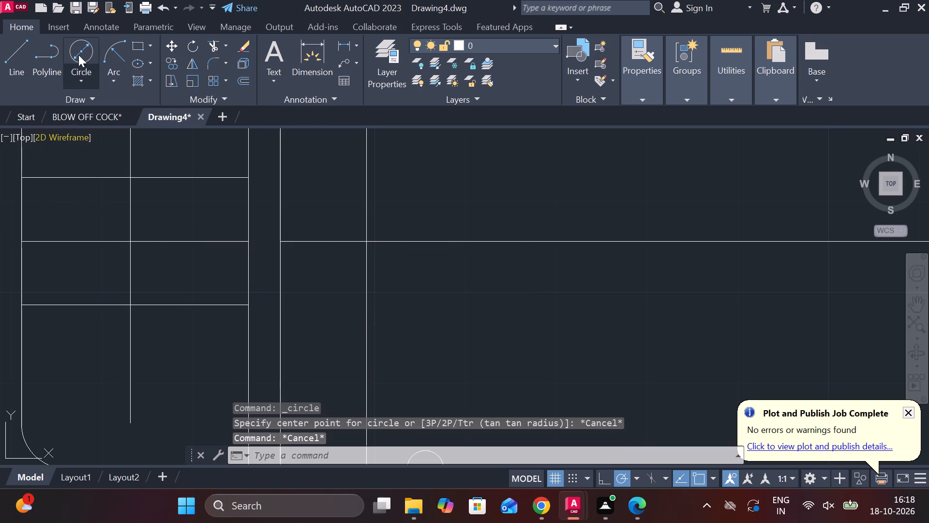
Draw a diameter-14 circle centred where the copied vertical line crosses the left tab's horizontal centreline.
{"action": "left_click", "coordinate": [83, 48]}
{"action": "left_click", "coordinate": [128, 240]}
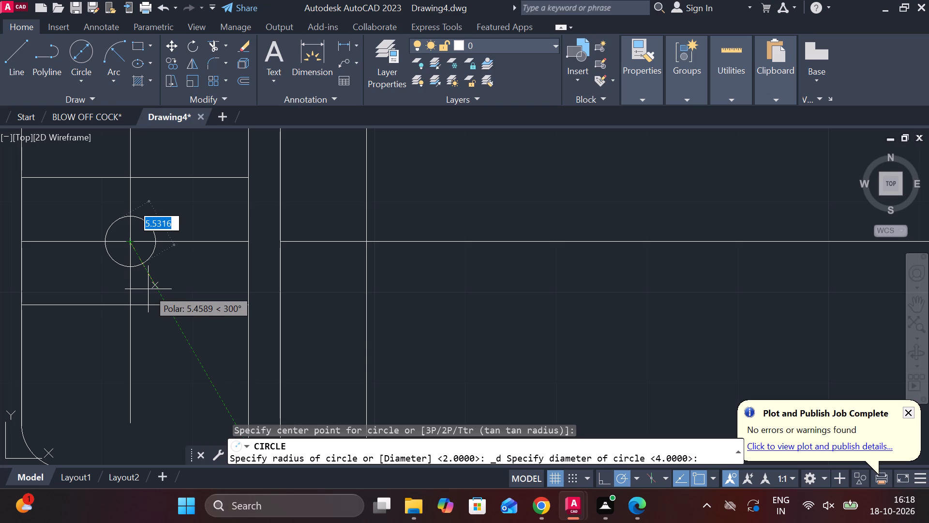
{"action": "key", "text": "1"}
{"action": "key", "text": "4"}
{"action": "key", "text": "Return"}
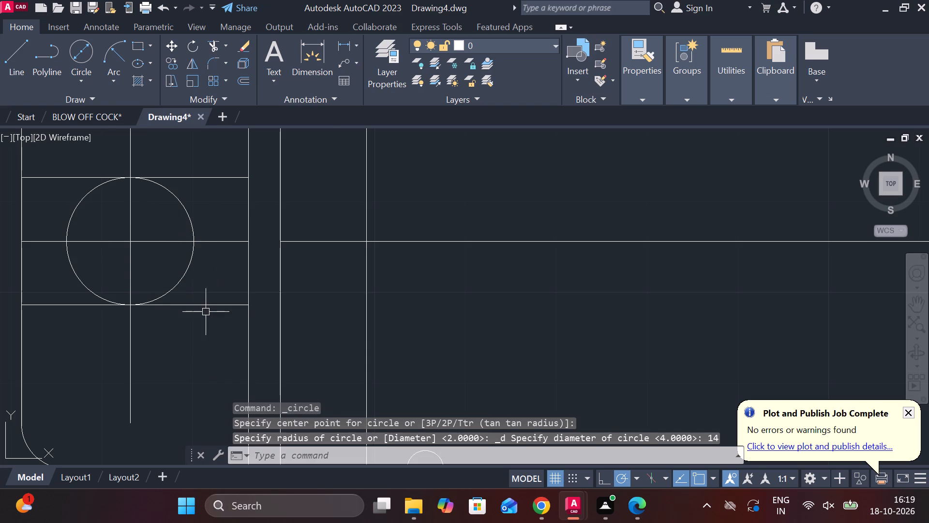
{"action": "scroll", "coordinate": [204, 316], "scroll_direction": "down", "scroll_amount": 2}
{"action": "key", "text": "Escape"}
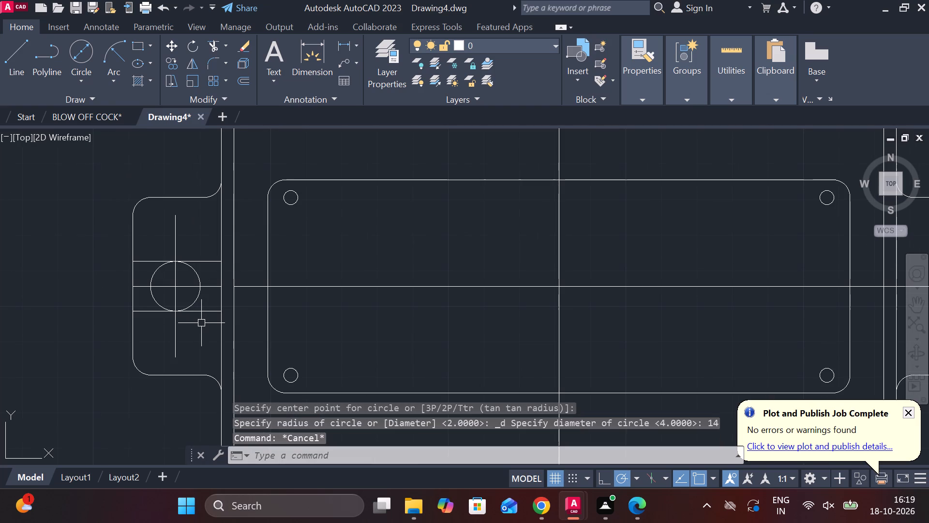
Trim the two offset lines inside the circle's far side, the tab's outer edge between them and the circle's outer half, forming an open U-shaped slot.
{"action": "left_click", "coordinate": [216, 46]}
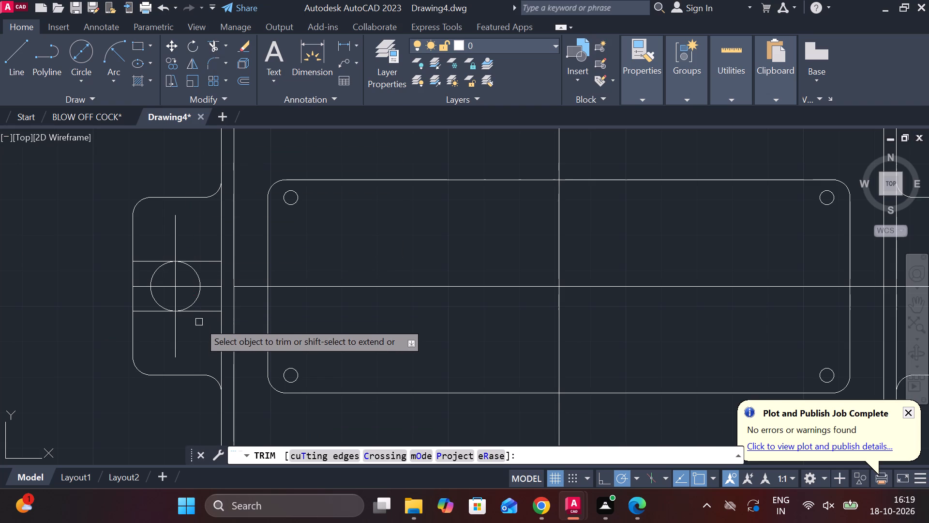
{"action": "scroll", "coordinate": [199, 322], "scroll_direction": "up", "scroll_amount": 3}
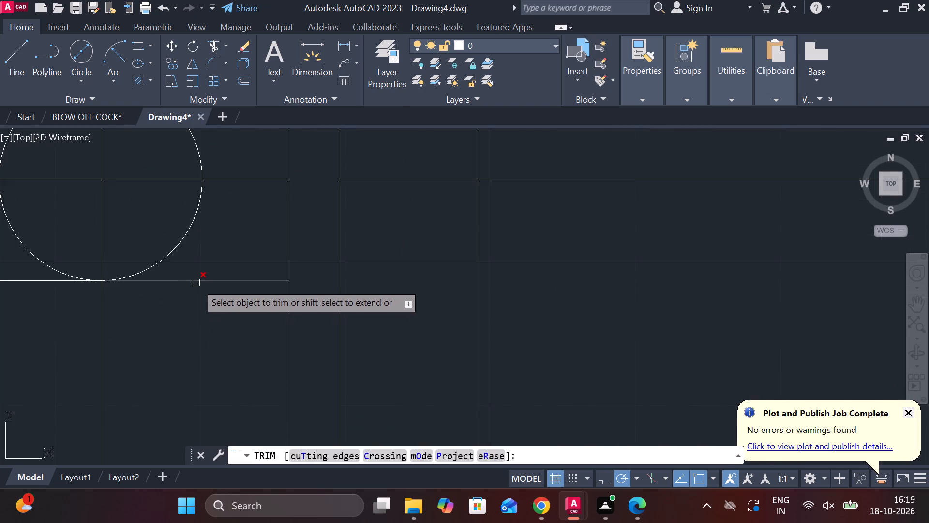
{"action": "left_click", "coordinate": [198, 277]}
{"action": "scroll", "coordinate": [245, 215], "scroll_direction": "down", "scroll_amount": 2}
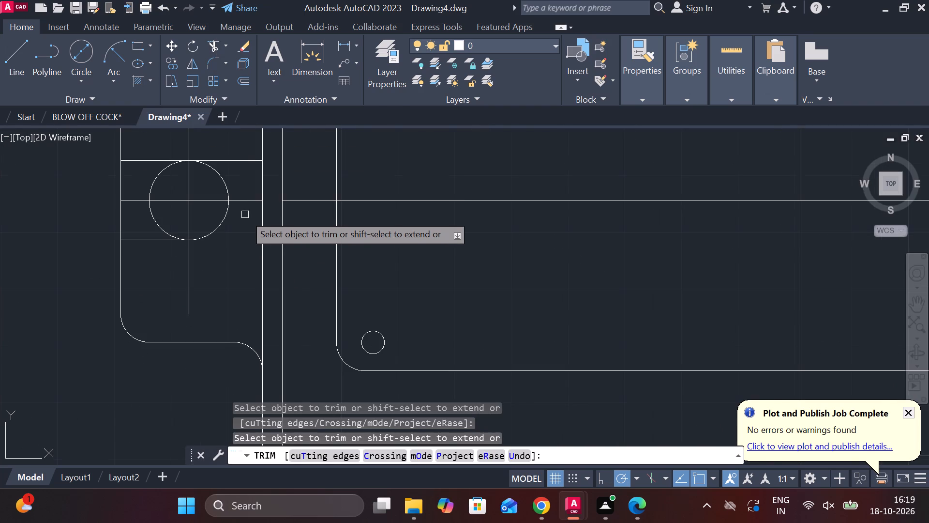
{"action": "left_click", "coordinate": [244, 157]}
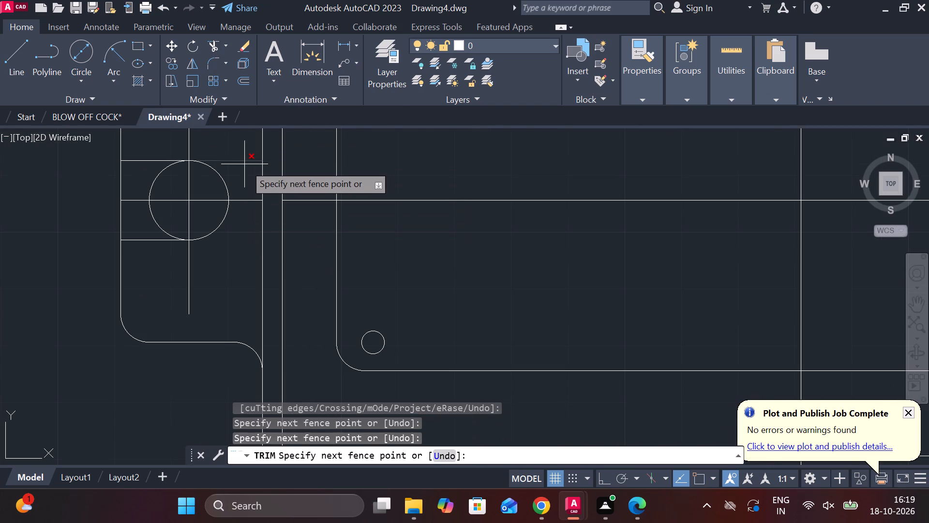
{"action": "left_click", "coordinate": [244, 164]}
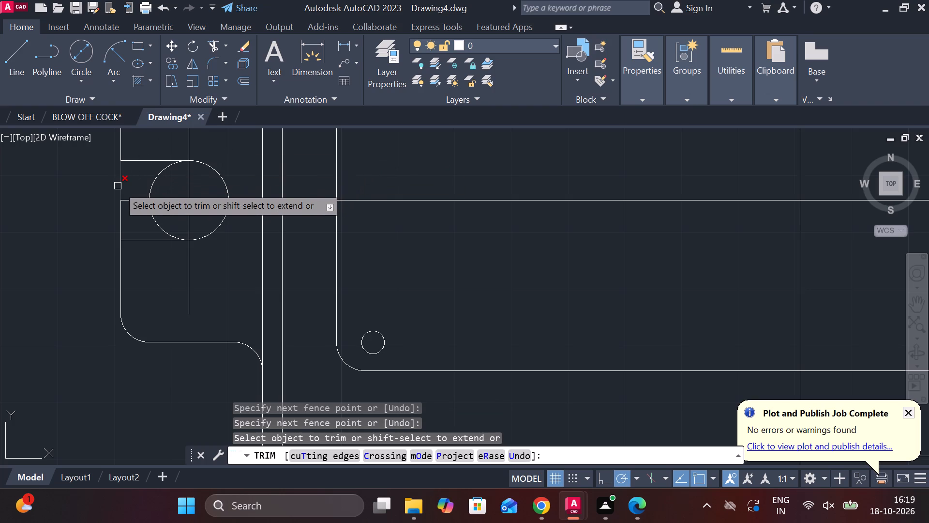
{"action": "left_click", "coordinate": [119, 185]}
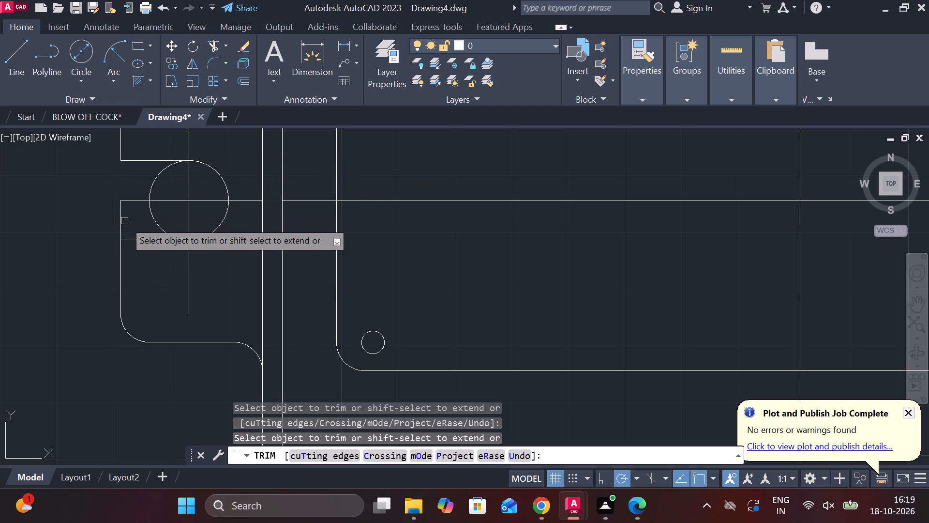
{"action": "left_click", "coordinate": [119, 225]}
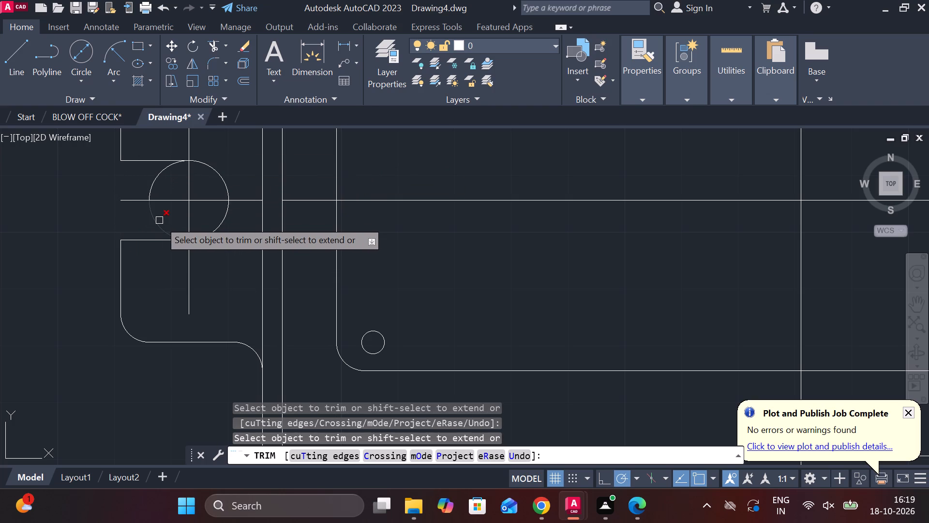
{"action": "left_click", "coordinate": [159, 220]}
{"action": "left_click", "coordinate": [160, 178]}
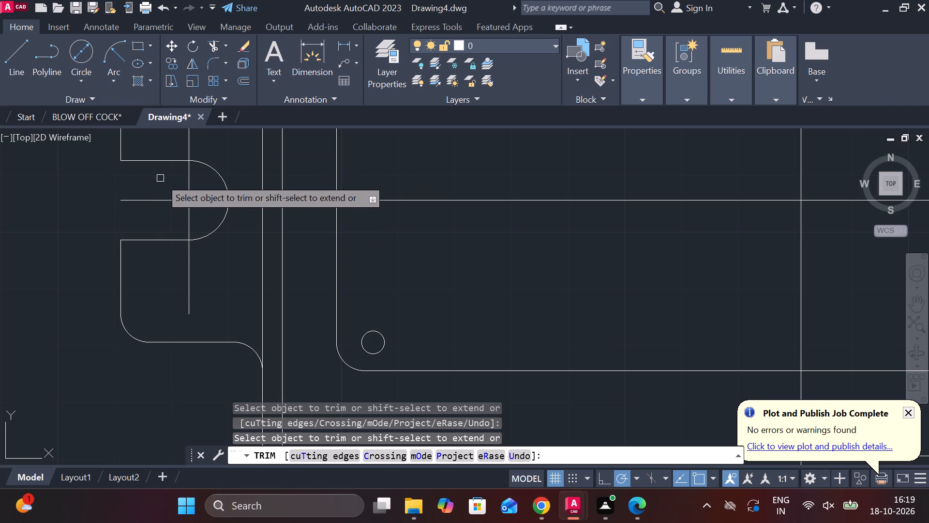
Trim the parts of the vertical construction line extending above and below the left tab's slot.
{"action": "scroll", "coordinate": [223, 243], "scroll_direction": "down", "scroll_amount": 2}
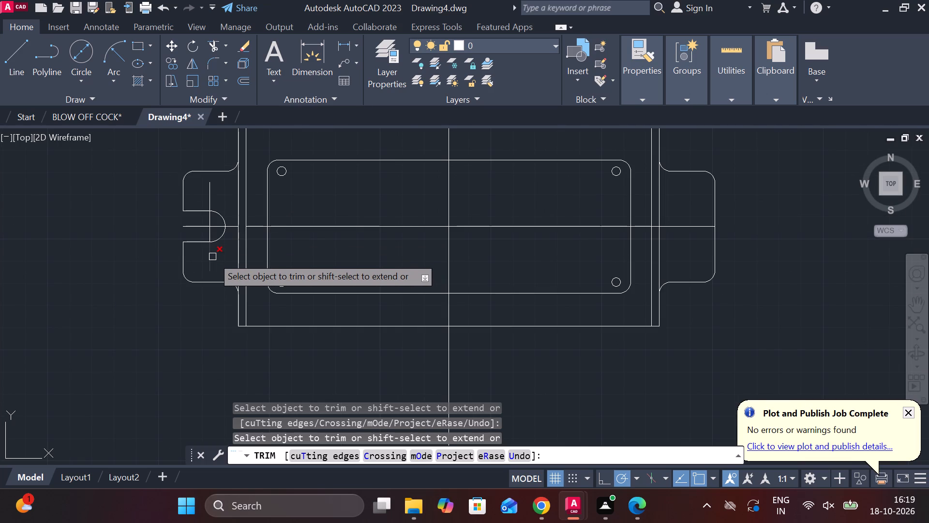
{"action": "left_click", "coordinate": [212, 257]}
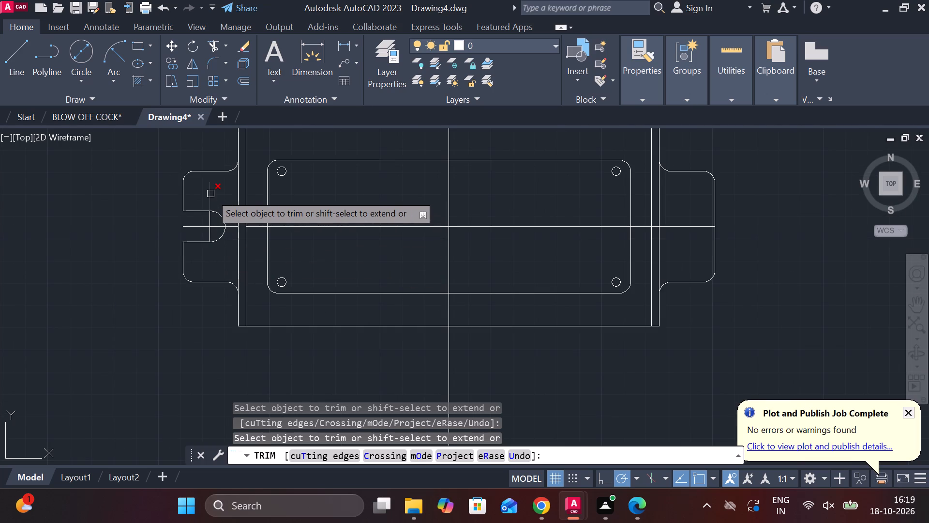
{"action": "double_click", "coordinate": [210, 194]}
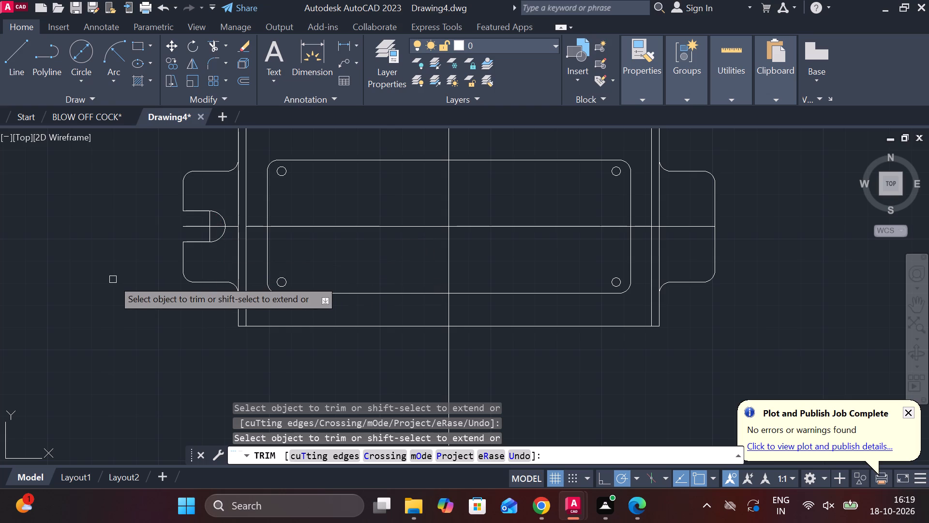
{"action": "key", "text": "Escape"}
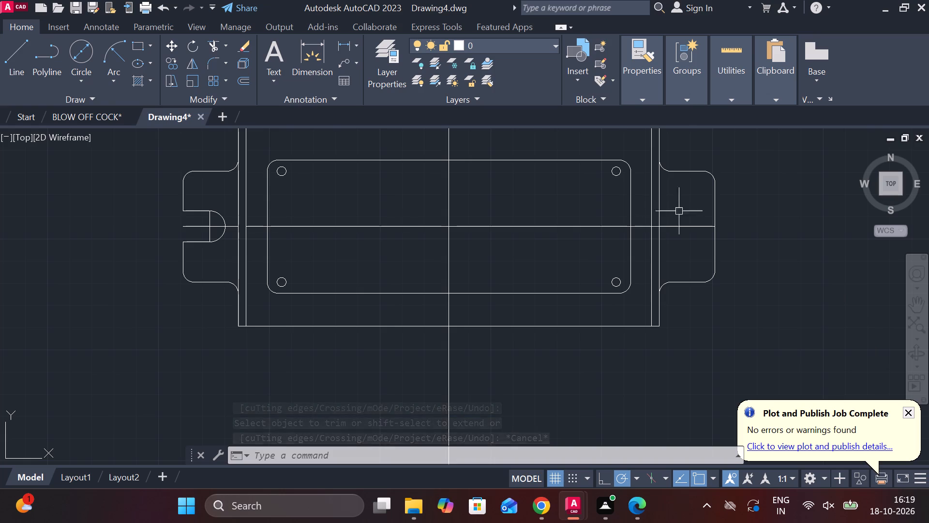
Trim the horizontal centreline between the two closely spaced vertical lines at the figure's right side.
{"action": "scroll", "coordinate": [664, 206], "scroll_direction": "up", "scroll_amount": 1}
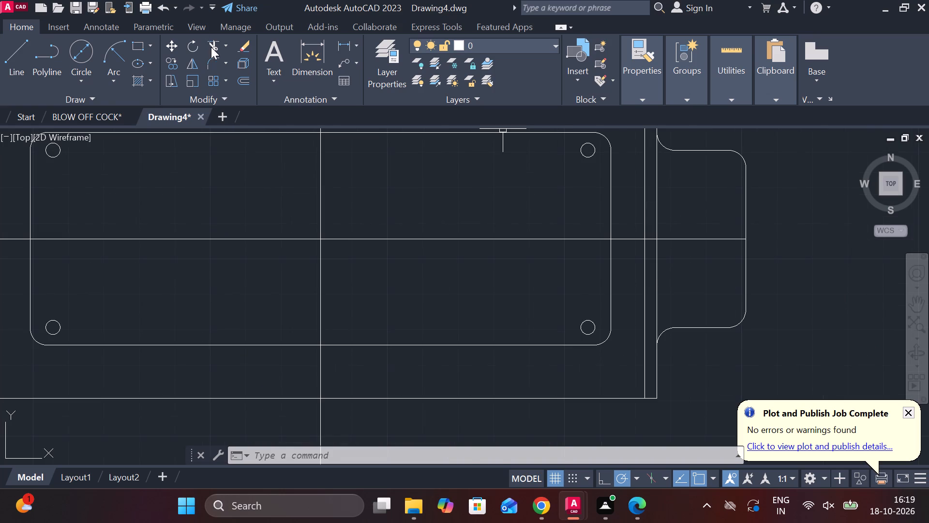
{"action": "left_click", "coordinate": [211, 47]}
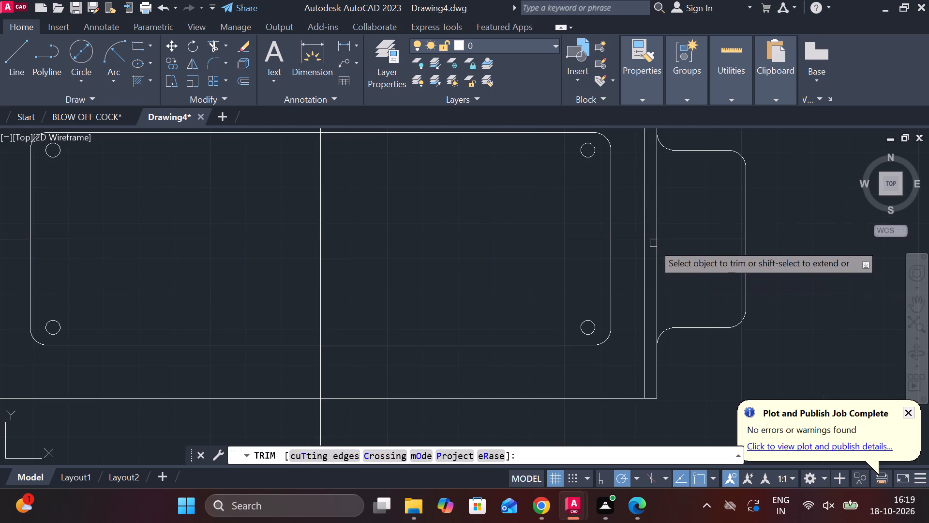
{"action": "left_click", "coordinate": [651, 236]}
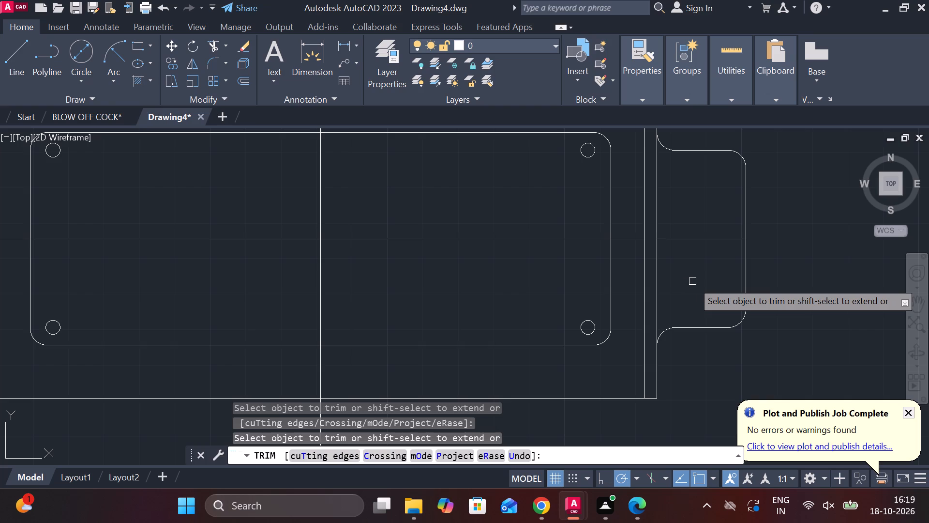
{"action": "key", "text": "Escape"}
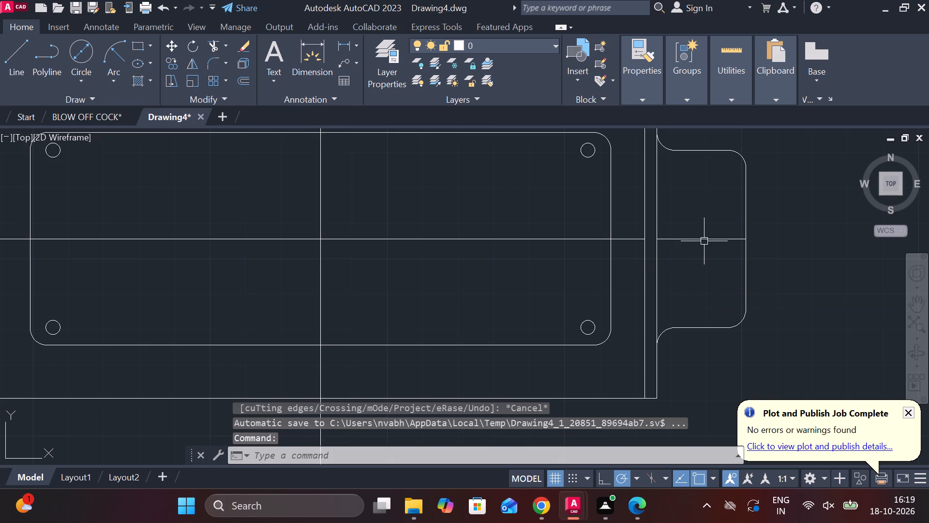
Copy the right tab's horizontal centreline segment 7 units below and 7 units above itself.
{"action": "left_click", "coordinate": [704, 241]}
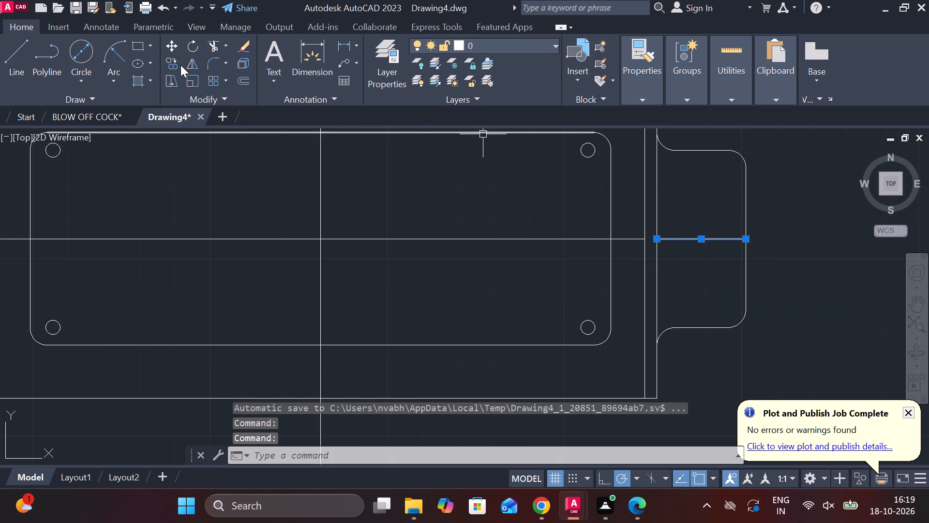
{"action": "left_click", "coordinate": [177, 65]}
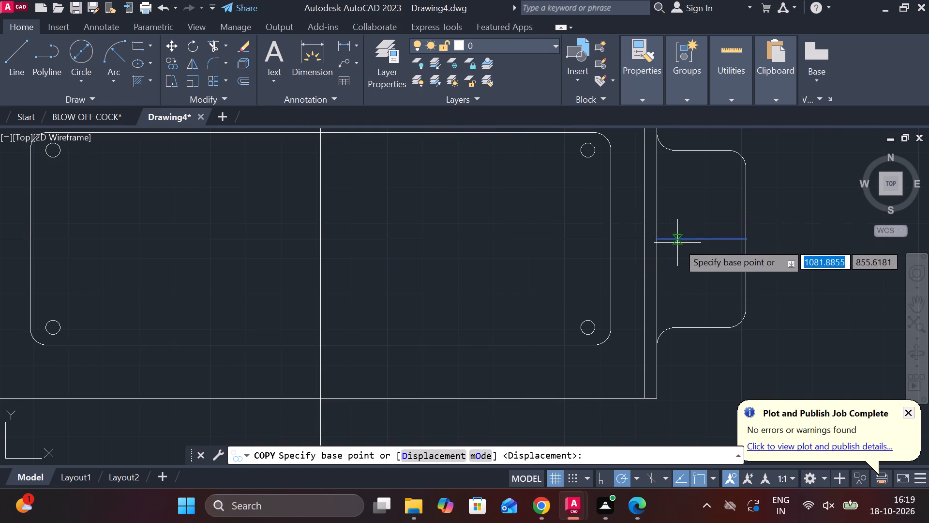
{"action": "left_click", "coordinate": [704, 239]}
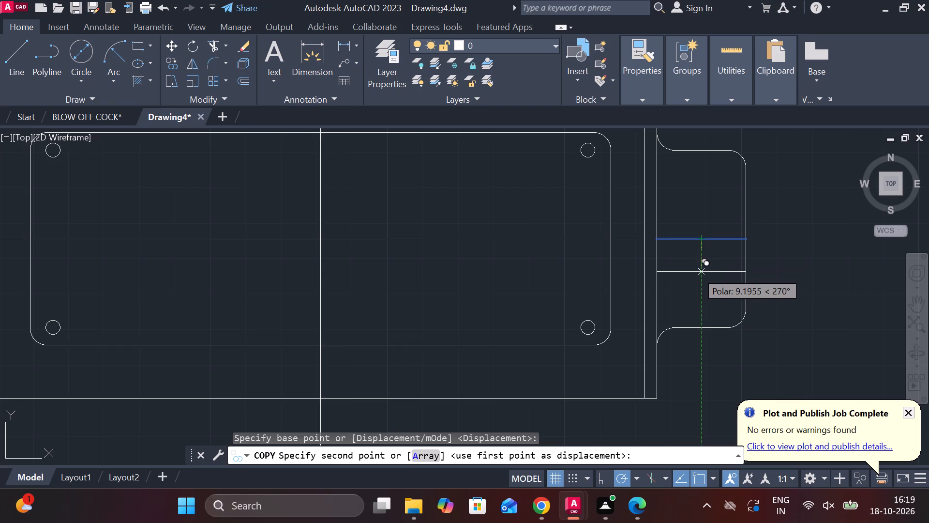
{"action": "key", "text": "7"}
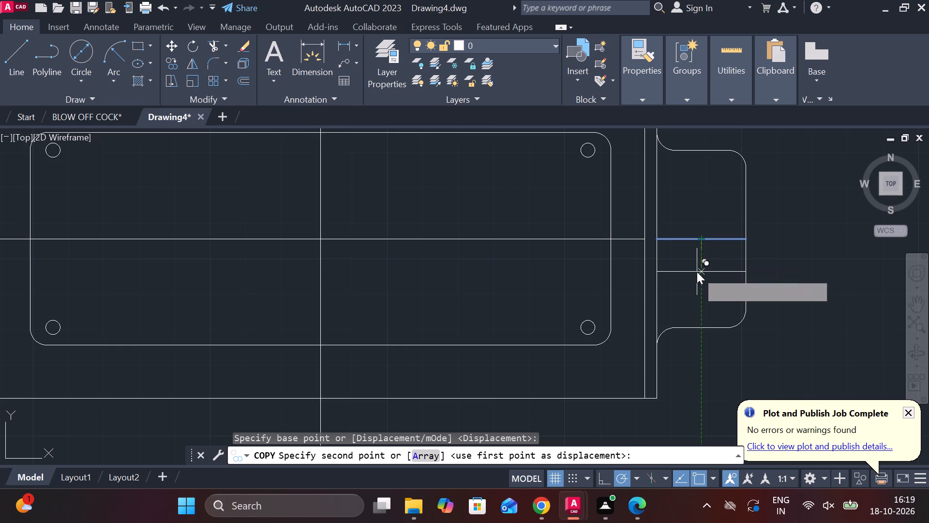
{"action": "key", "text": "Return"}
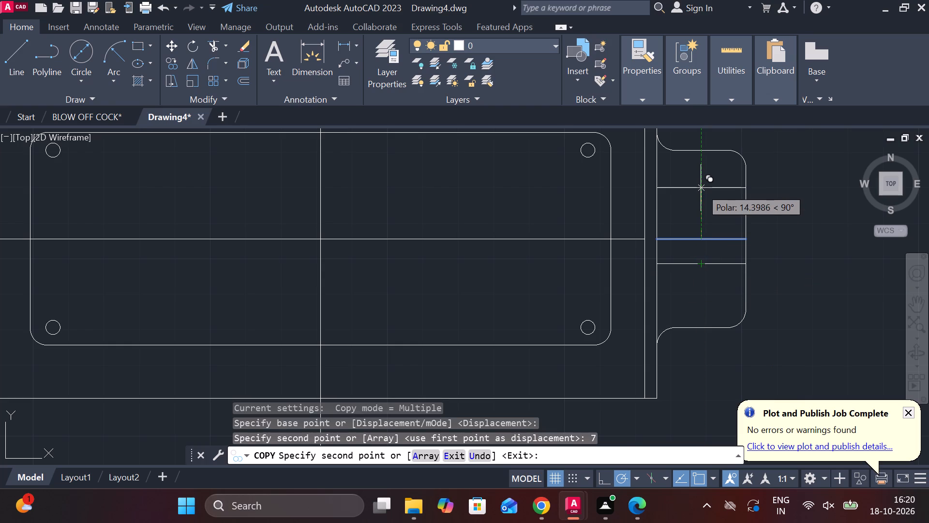
{"action": "key", "text": "7"}
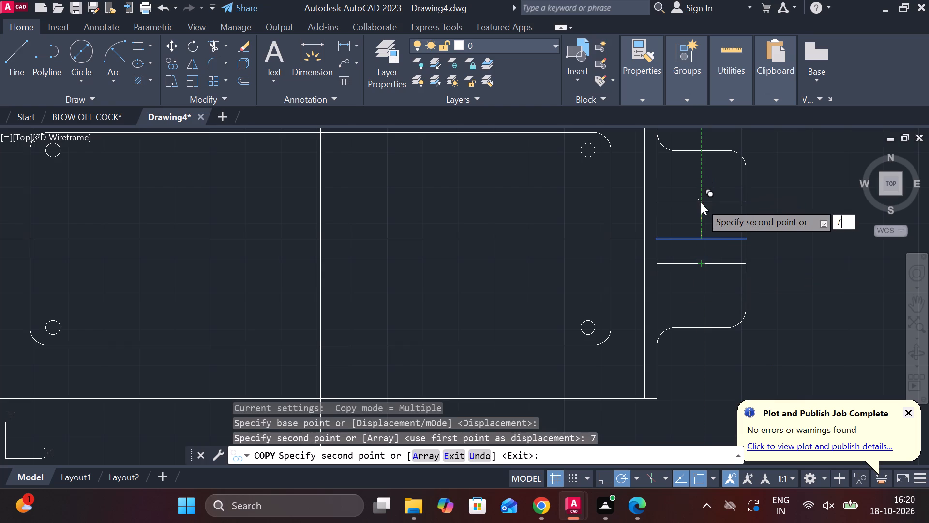
{"action": "key", "text": "Return"}
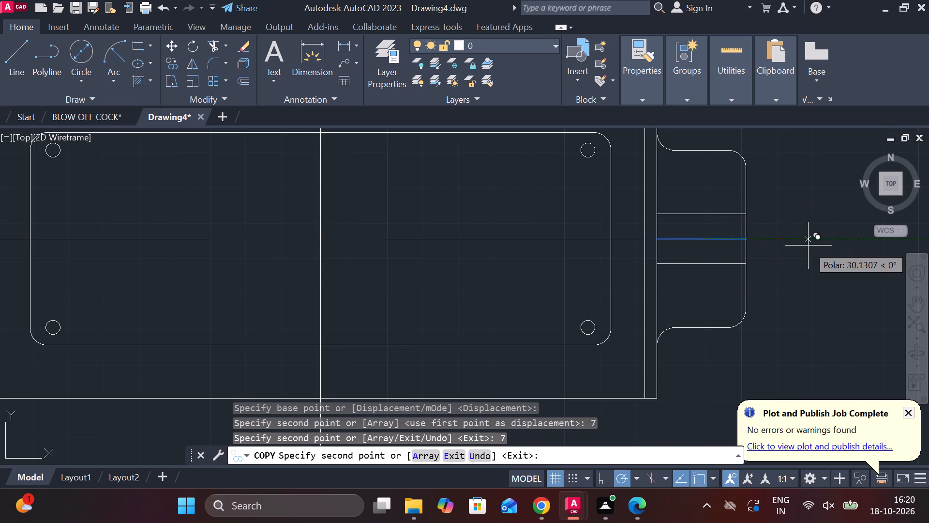
{"action": "key", "text": "Escape"}
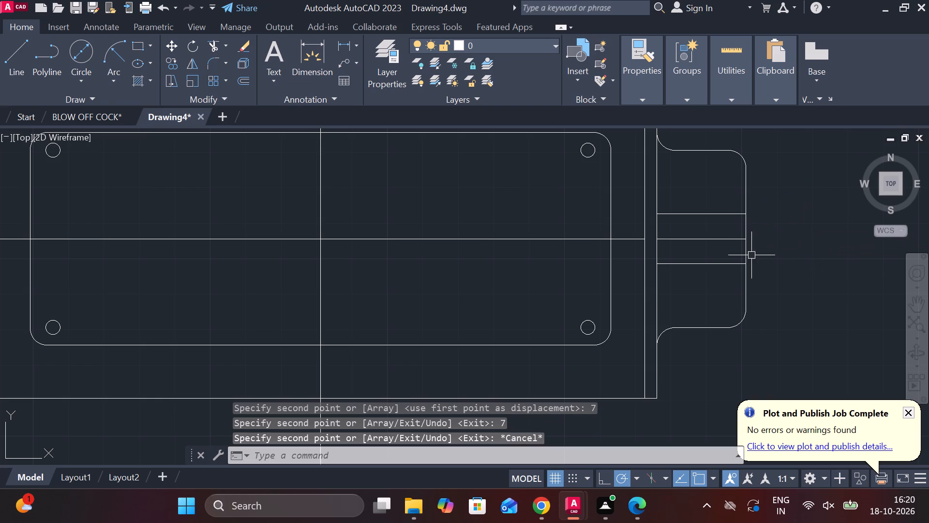
Copy the right tab's outer vertical edge 12 units inward along the horizontal centreline.
{"action": "left_click", "coordinate": [747, 257]}
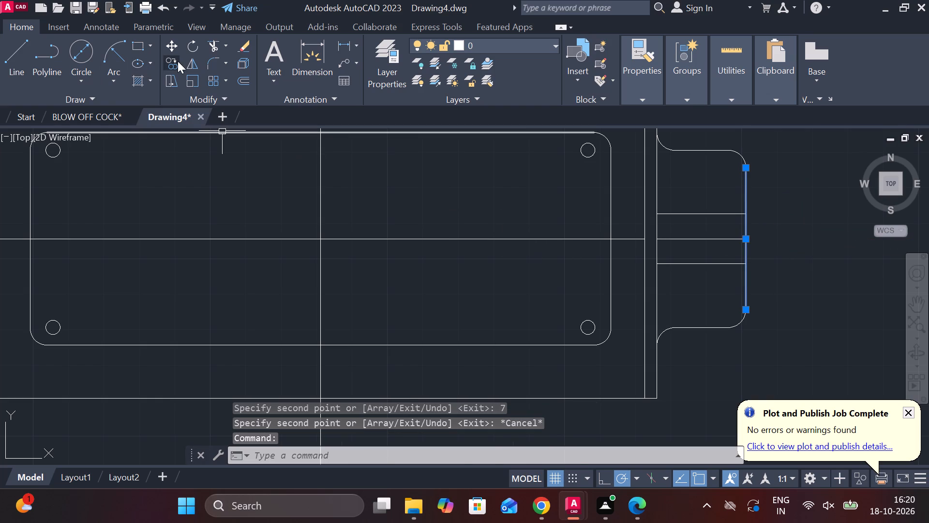
{"action": "left_click", "coordinate": [178, 61]}
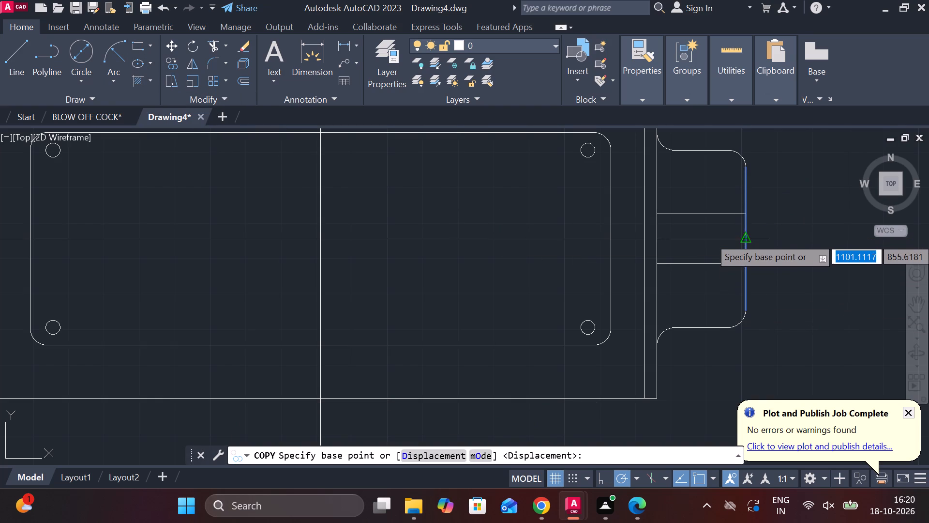
{"action": "left_click", "coordinate": [746, 239]}
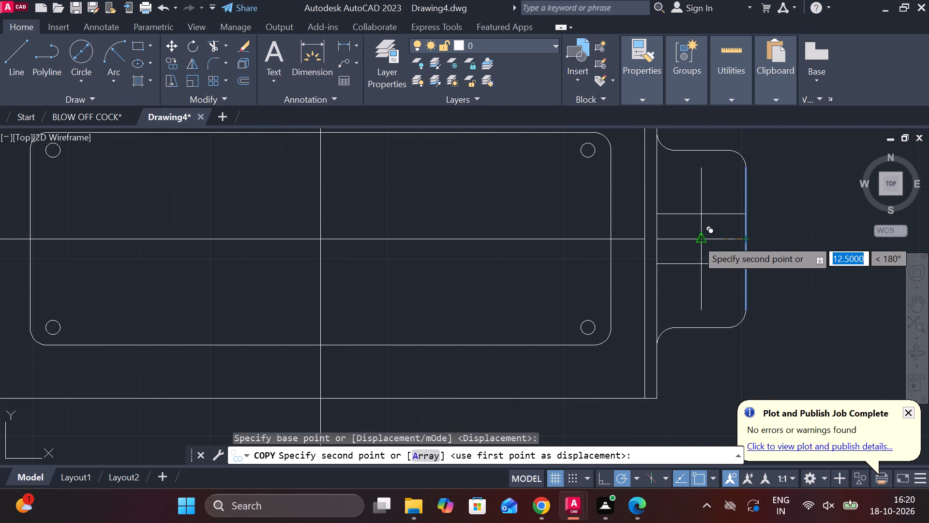
{"action": "type", "text": "12"}
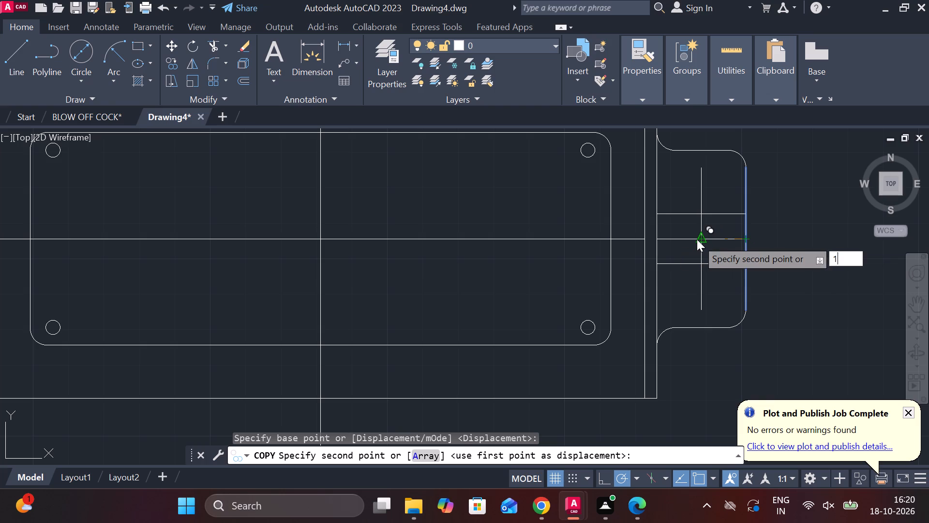
{"action": "key", "text": "Return"}
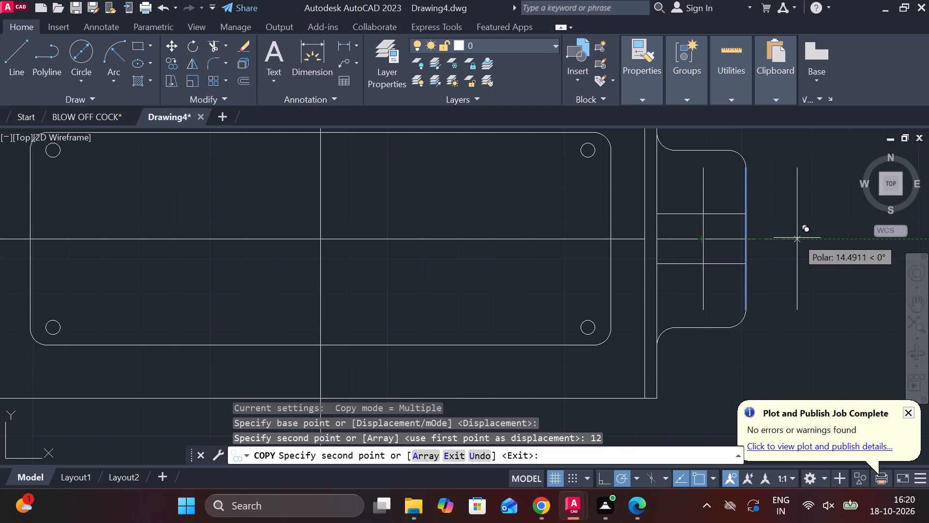
{"action": "key", "text": "Escape"}
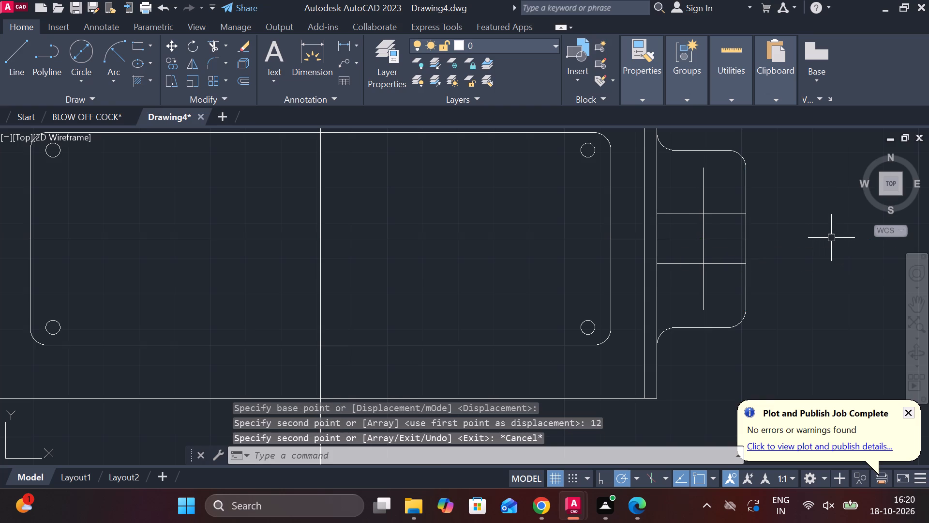
Draw a diameter-14 circle centred where the copied vertical line crosses the right tab's horizontal centreline.
{"action": "left_click", "coordinate": [85, 46]}
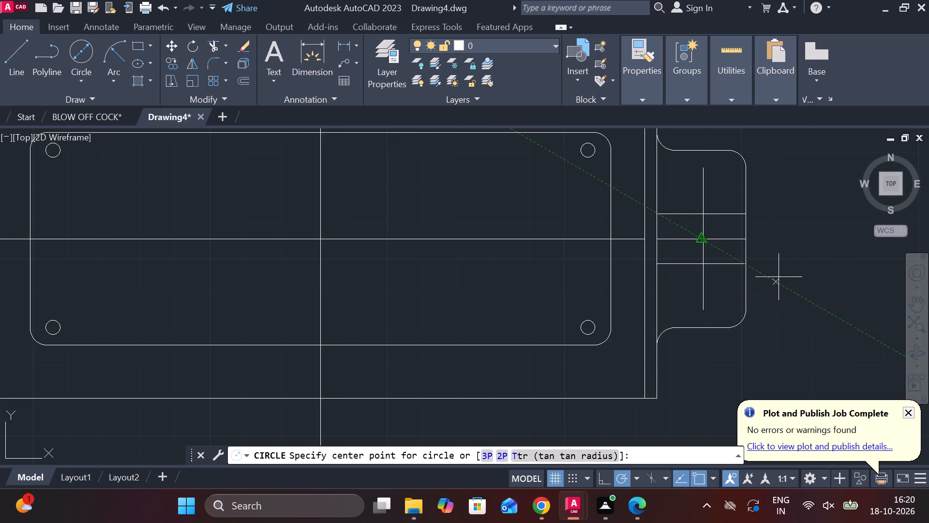
{"action": "key", "text": "Escape"}
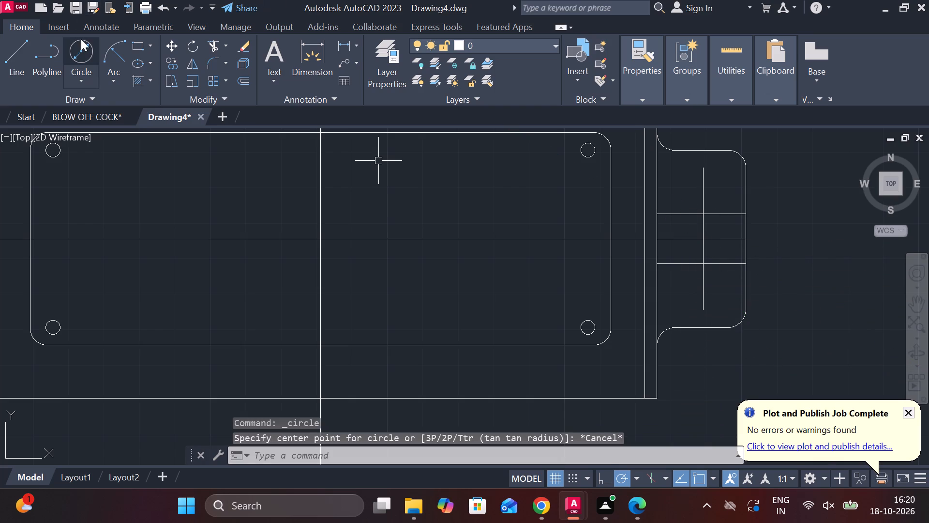
{"action": "left_click", "coordinate": [81, 39]}
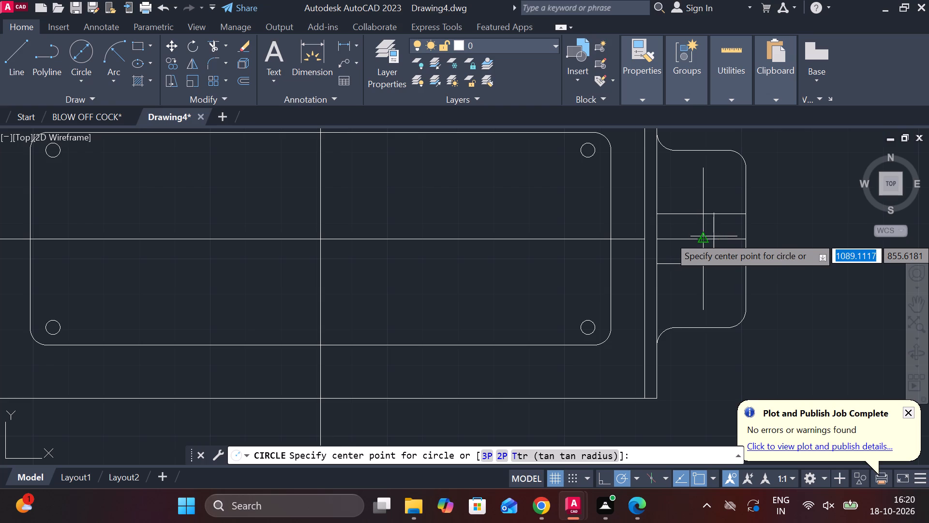
{"action": "left_click", "coordinate": [707, 236]}
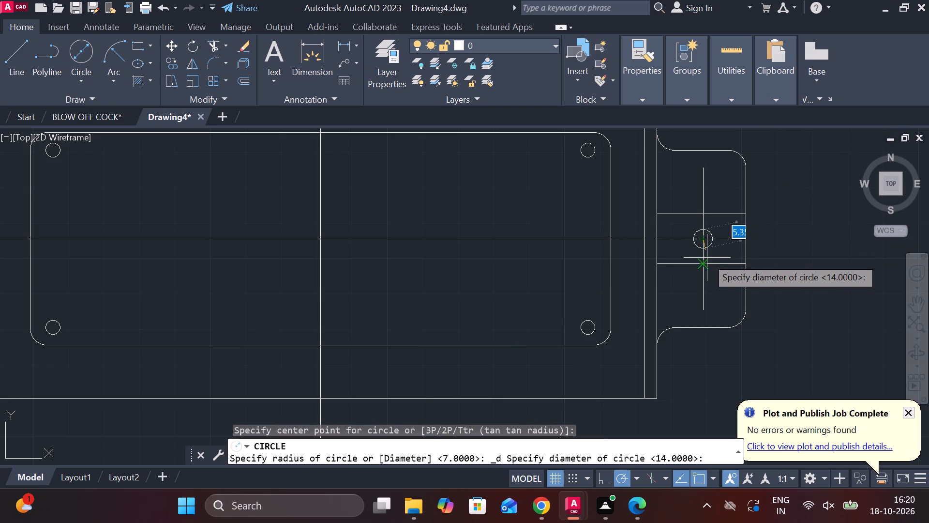
{"action": "type", "text": "14"}
{"action": "key", "text": "Return"}
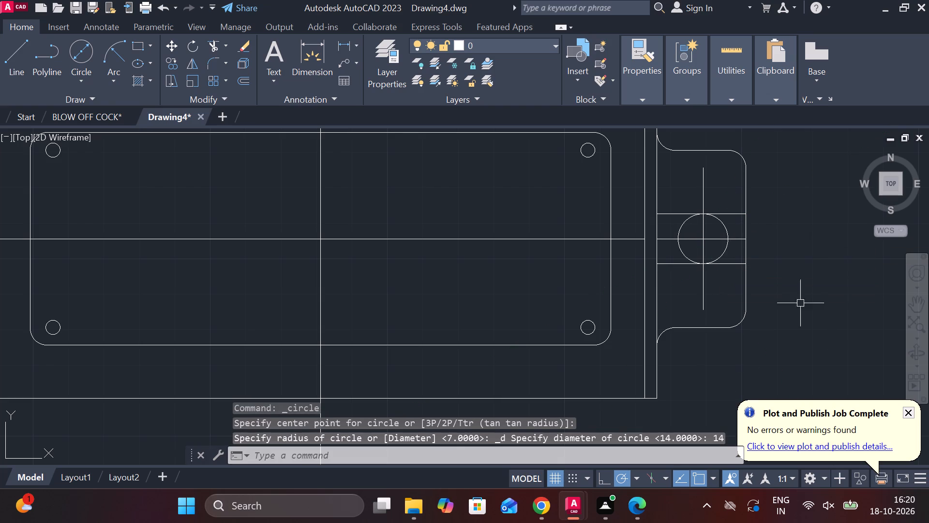
Trim the right tab's outer edge between the offset lines, the circle's outer half and the offset lines' inner ends, forming an open U-shaped slot.
{"action": "left_click", "coordinate": [210, 44]}
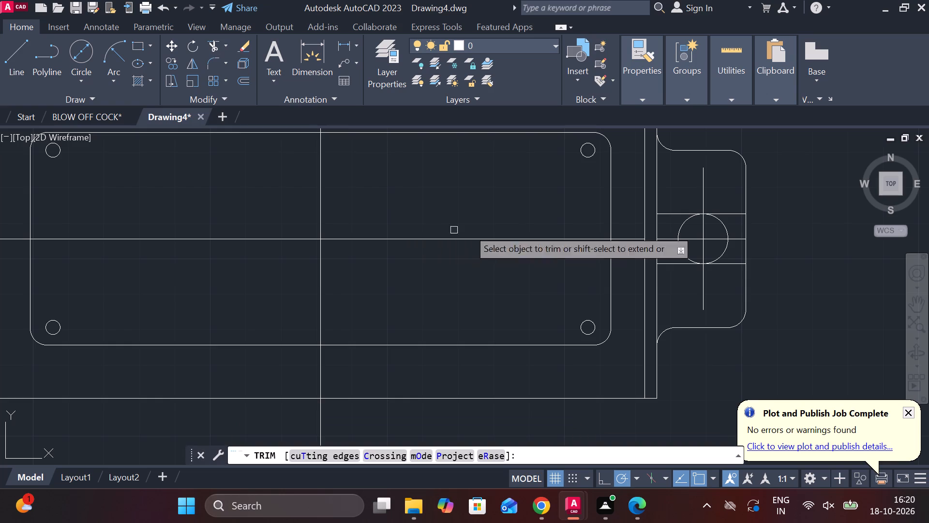
{"action": "left_click", "coordinate": [746, 246]}
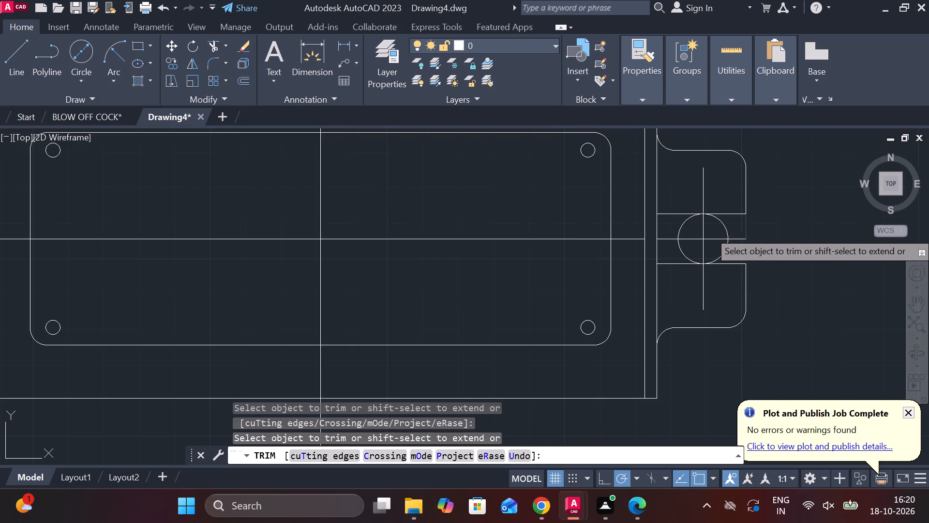
{"action": "left_click", "coordinate": [746, 231]}
{"action": "left_click", "coordinate": [723, 227]}
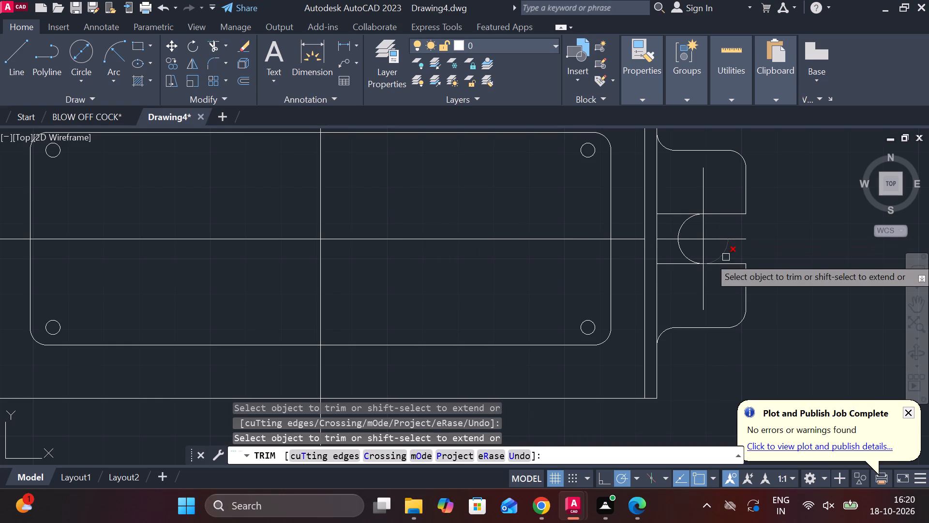
{"action": "left_click", "coordinate": [725, 250]}
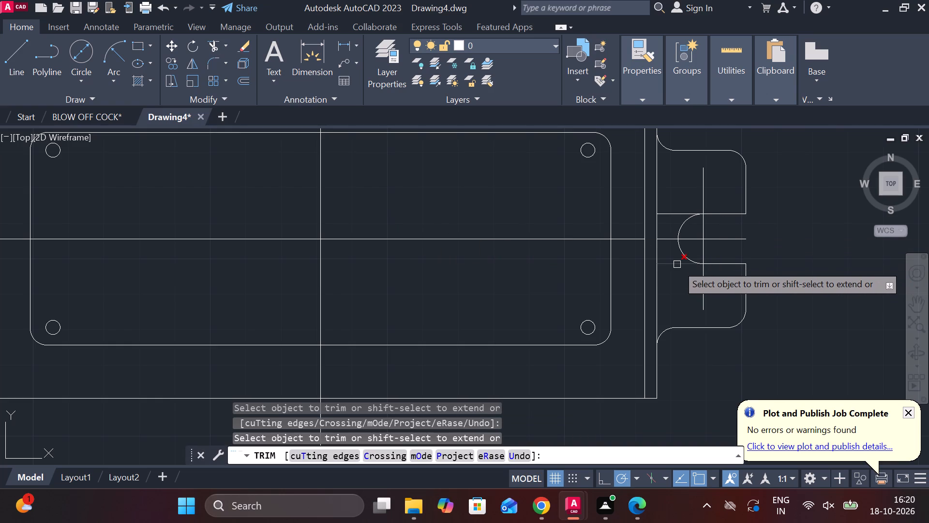
{"action": "left_click", "coordinate": [677, 264]}
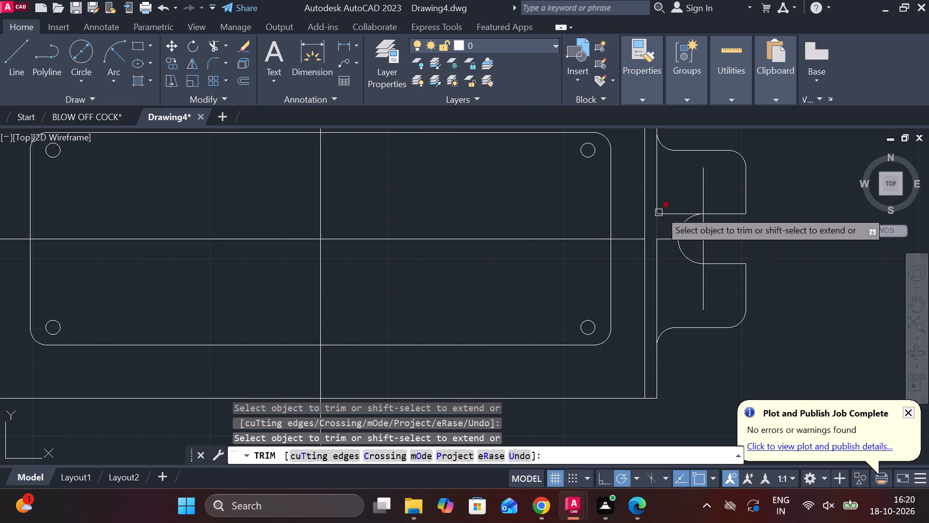
{"action": "left_click", "coordinate": [666, 212]}
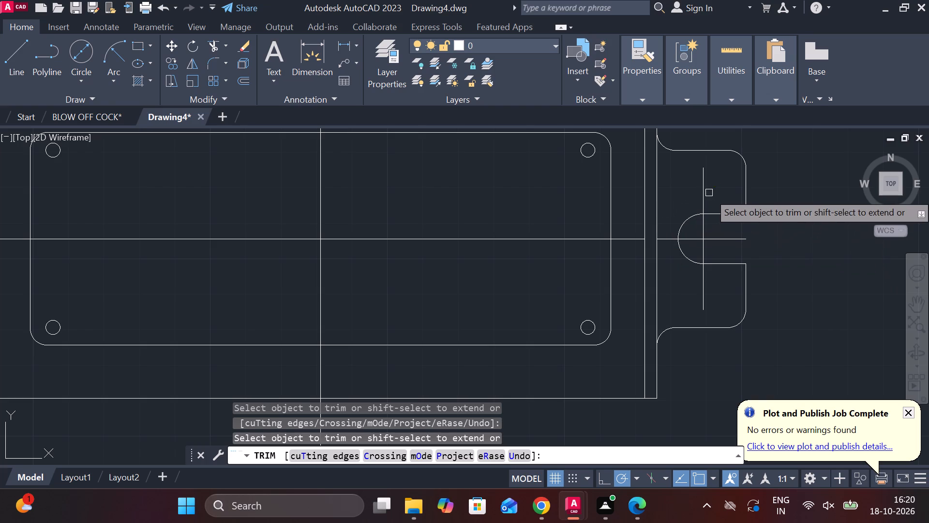
Trim the parts of the vertical construction line extending above and below the right tab's slot.
{"action": "left_click", "coordinate": [704, 193]}
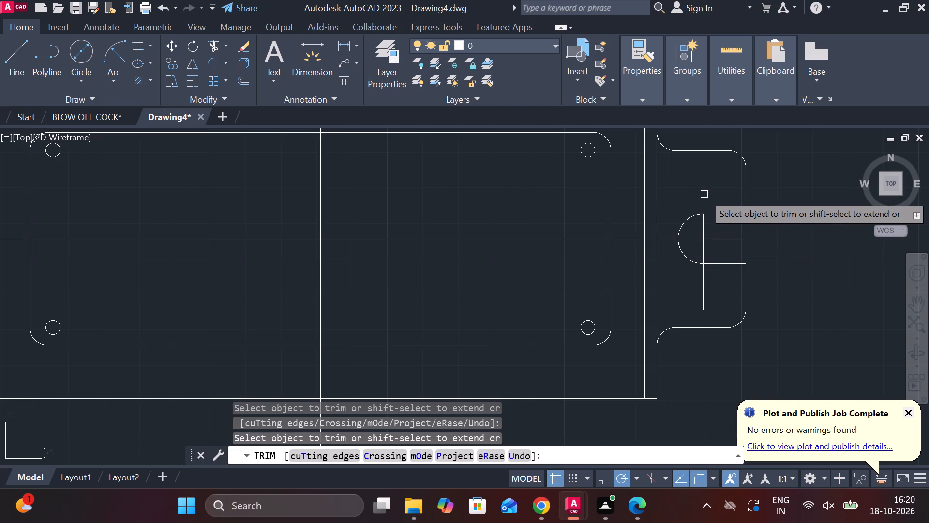
{"action": "scroll", "coordinate": [704, 194], "scroll_direction": "down", "scroll_amount": 2}
{"action": "scroll", "coordinate": [704, 194], "scroll_direction": "up", "scroll_amount": 1}
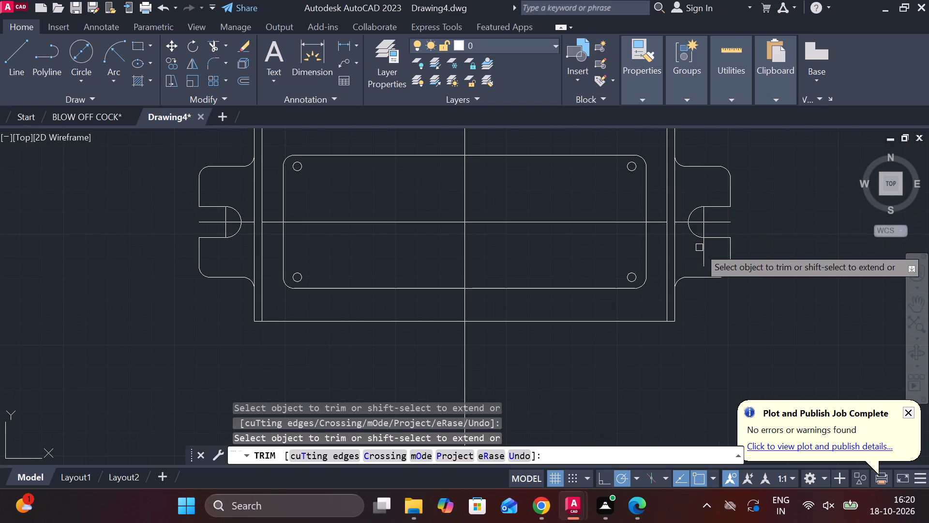
{"action": "left_click", "coordinate": [705, 257]}
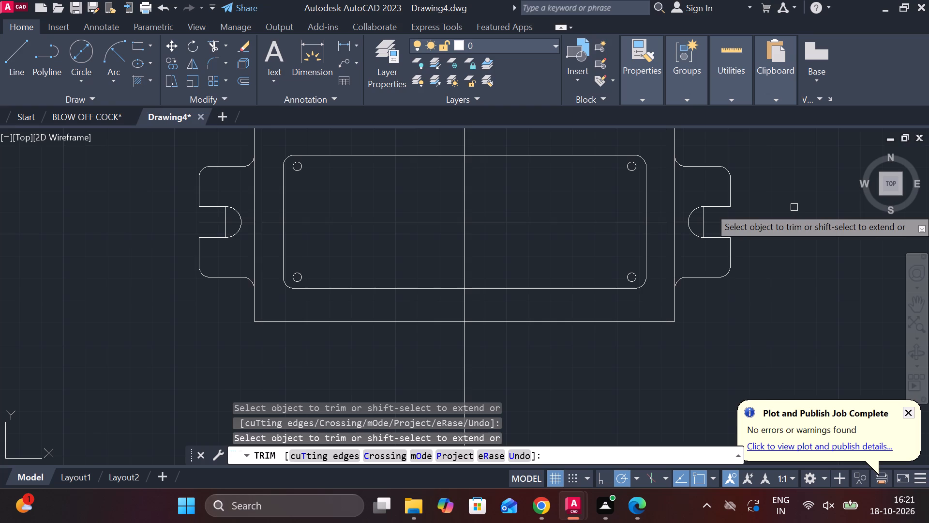
{"action": "key", "text": "Escape"}
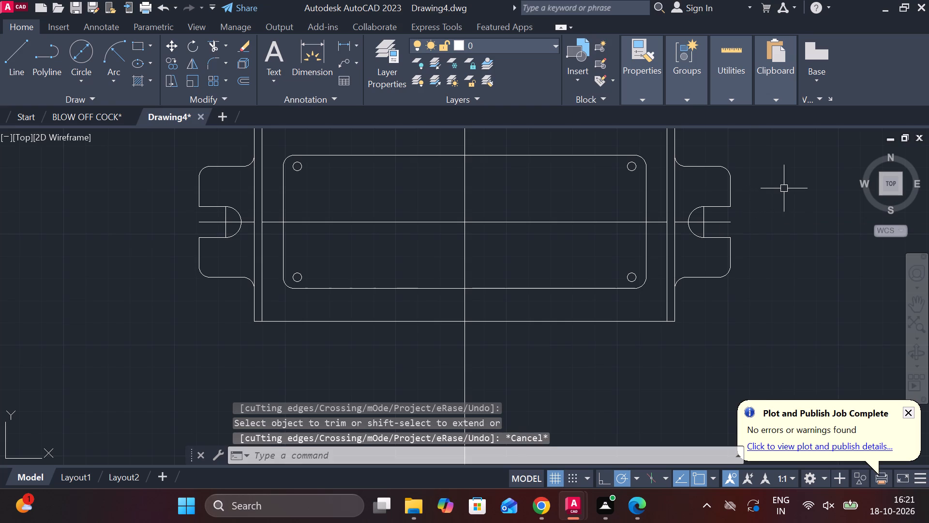
Check the right tab's height with a temporary linear dimension between its upper and lower edges, without placing it.
{"action": "left_click", "coordinate": [346, 47]}
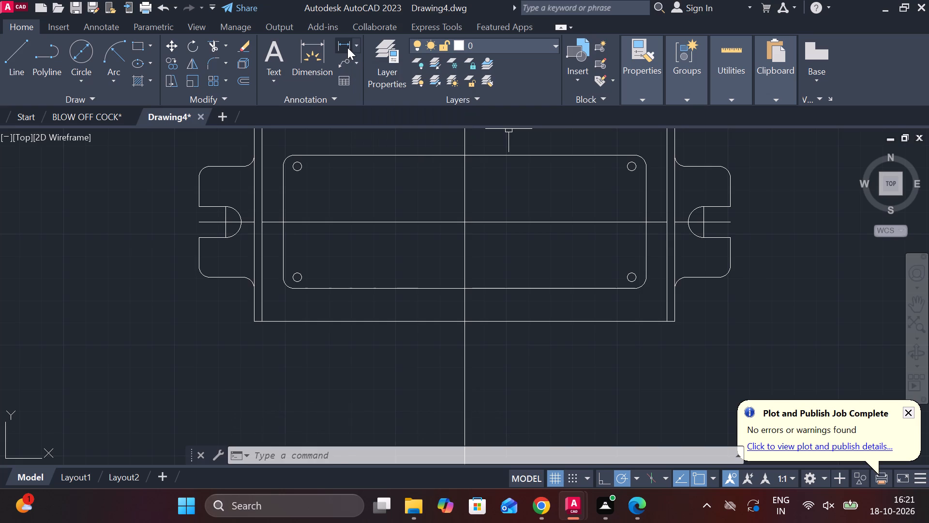
{"action": "left_click", "coordinate": [701, 169]}
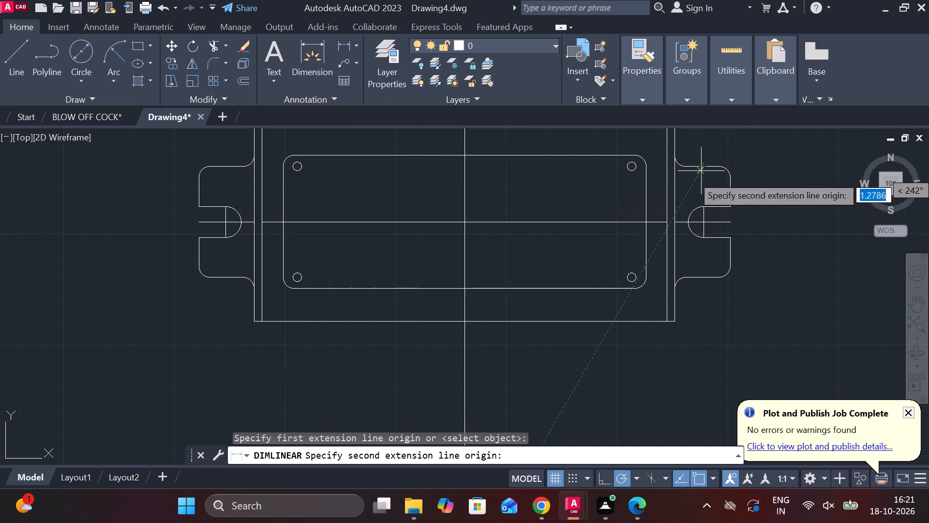
{"action": "left_click", "coordinate": [701, 276]}
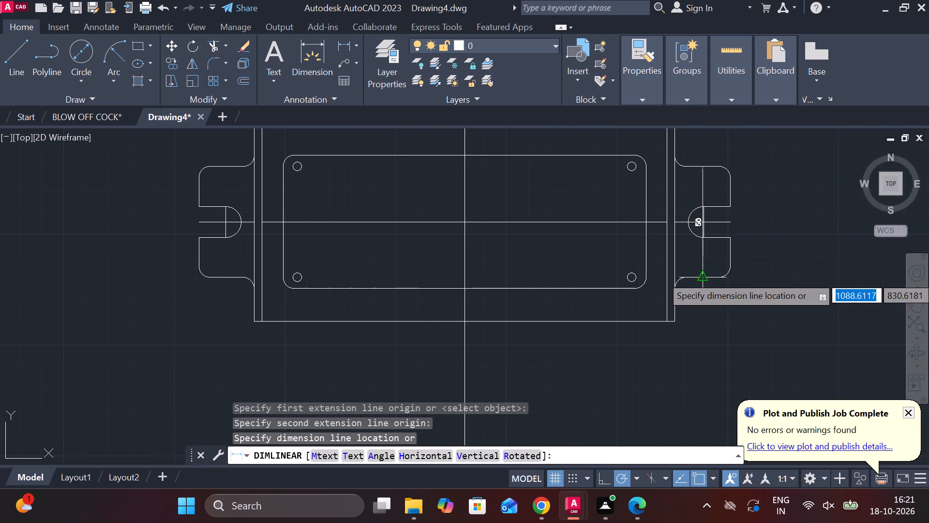
{"action": "scroll", "coordinate": [750, 262], "scroll_direction": "up", "scroll_amount": 2}
{"action": "scroll", "coordinate": [750, 262], "scroll_direction": "down", "scroll_amount": 1}
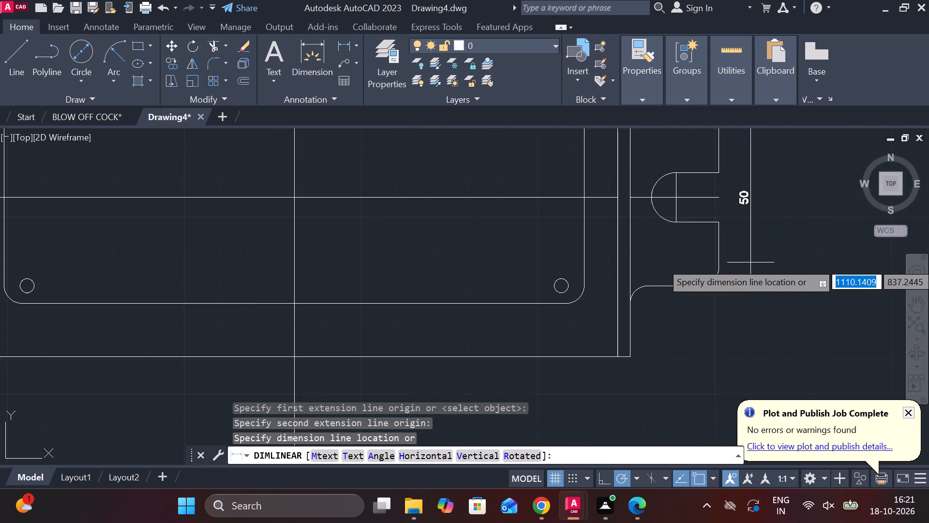
{"action": "scroll", "coordinate": [750, 262], "scroll_direction": "down", "scroll_amount": 2}
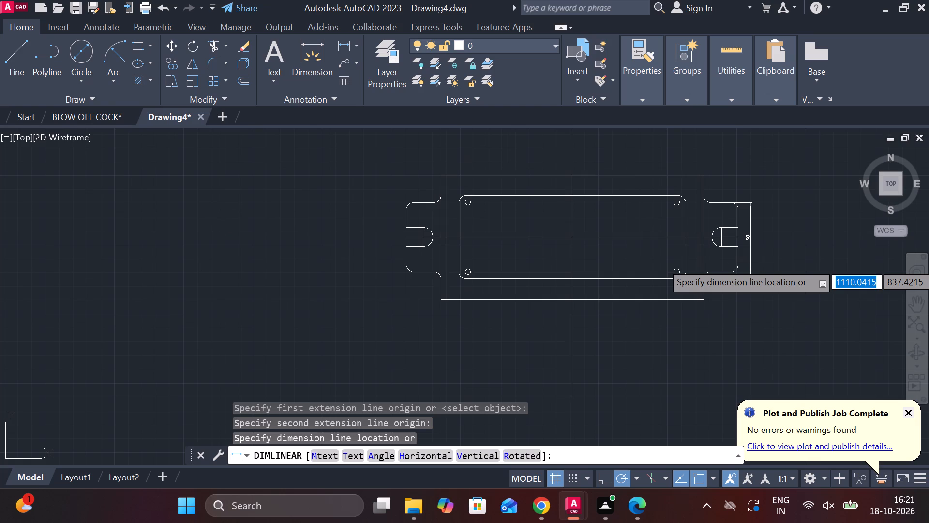
{"action": "key", "text": "Escape"}
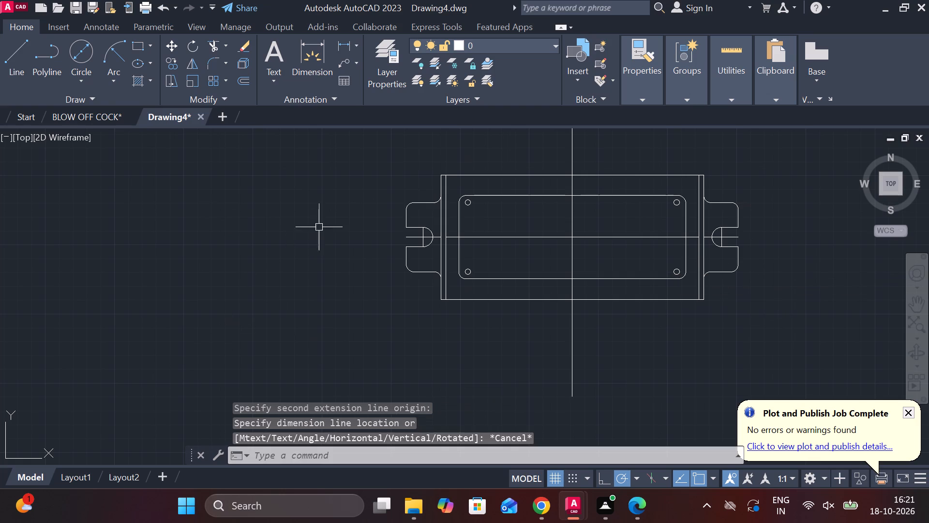
Check the left tab's height with a temporary linear dimension between its upper and lower edges, without placing it.
{"action": "left_click", "coordinate": [345, 46]}
{"action": "left_click", "coordinate": [425, 206]}
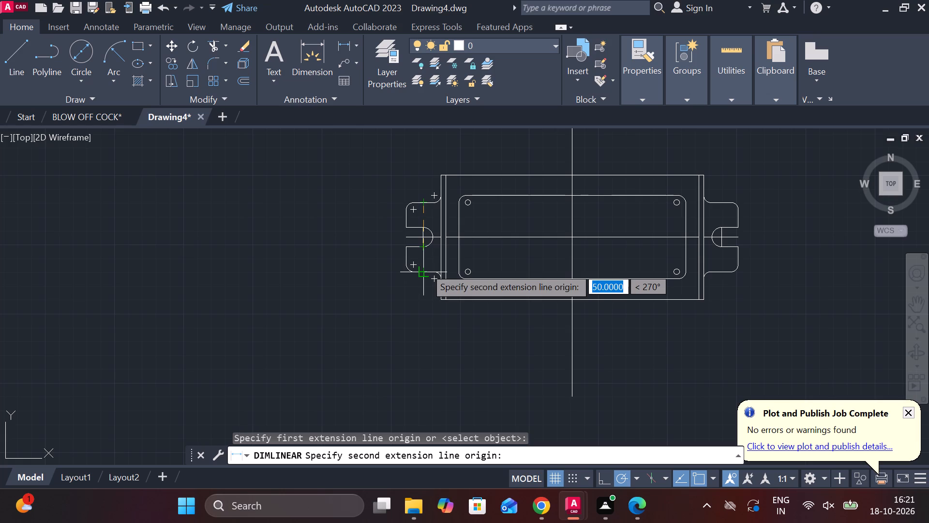
{"action": "left_click", "coordinate": [425, 267]}
{"action": "scroll", "coordinate": [376, 262], "scroll_direction": "up", "scroll_amount": 2}
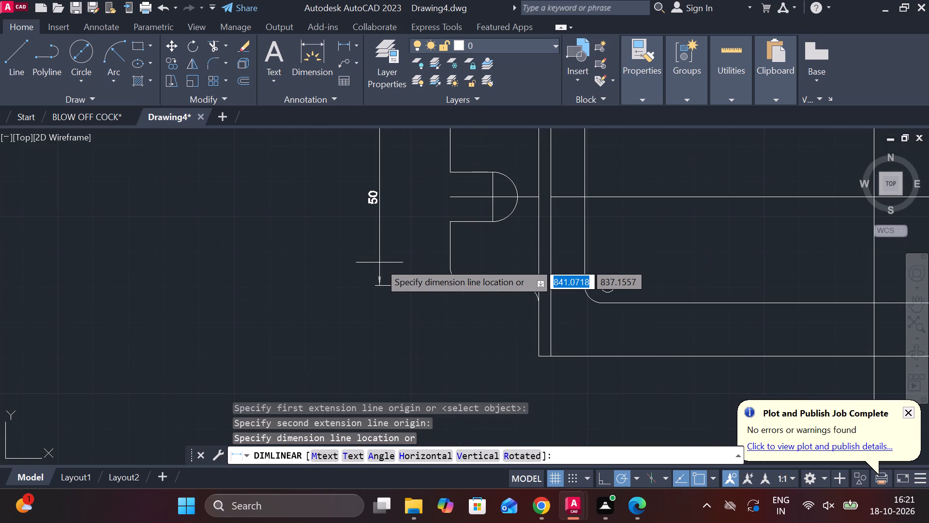
{"action": "scroll", "coordinate": [379, 262], "scroll_direction": "down", "scroll_amount": 3}
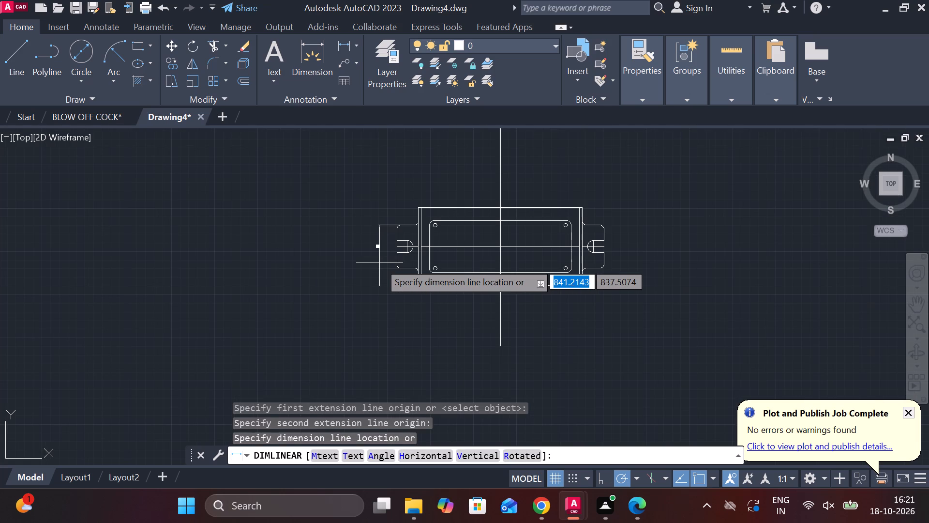
{"action": "key", "text": "Escape"}
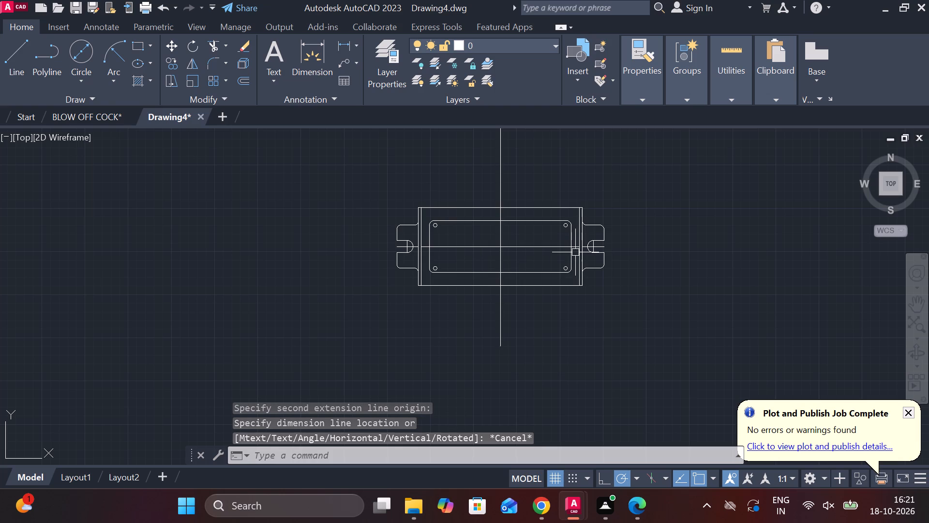
Check the gap between the main rectangle's left edge and the adjacent inner vertical line with a temporary linear dimension, without placing it.
{"action": "scroll", "coordinate": [575, 252], "scroll_direction": "down", "scroll_amount": 1}
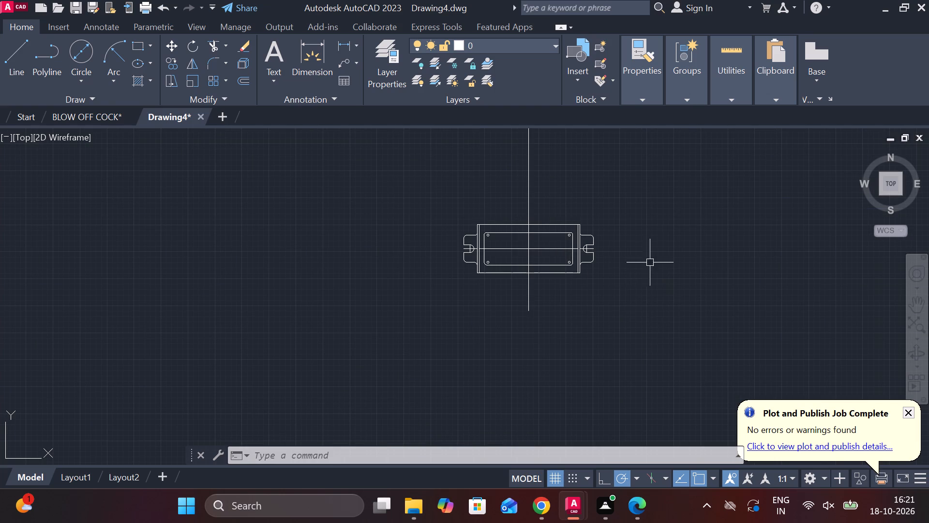
{"action": "scroll", "coordinate": [622, 240], "scroll_direction": "up", "scroll_amount": 2}
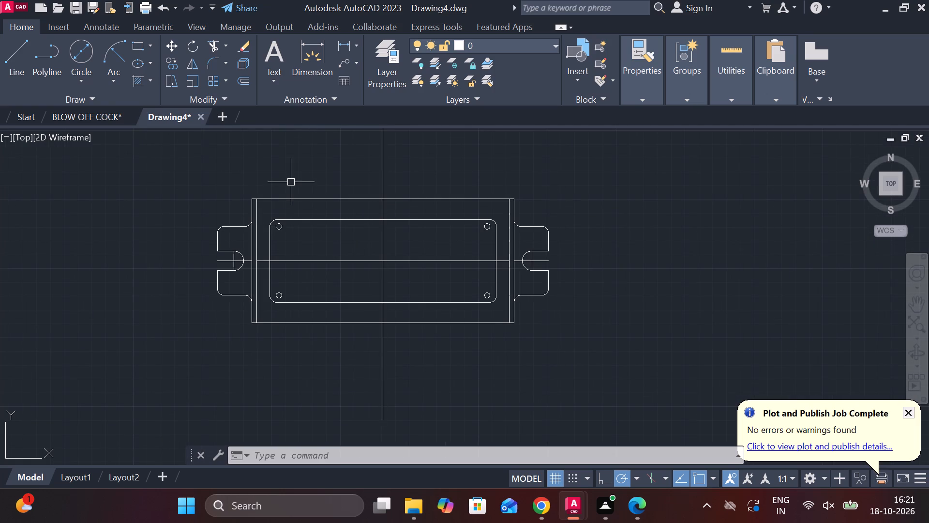
{"action": "scroll", "coordinate": [291, 182], "scroll_direction": "up", "scroll_amount": 2}
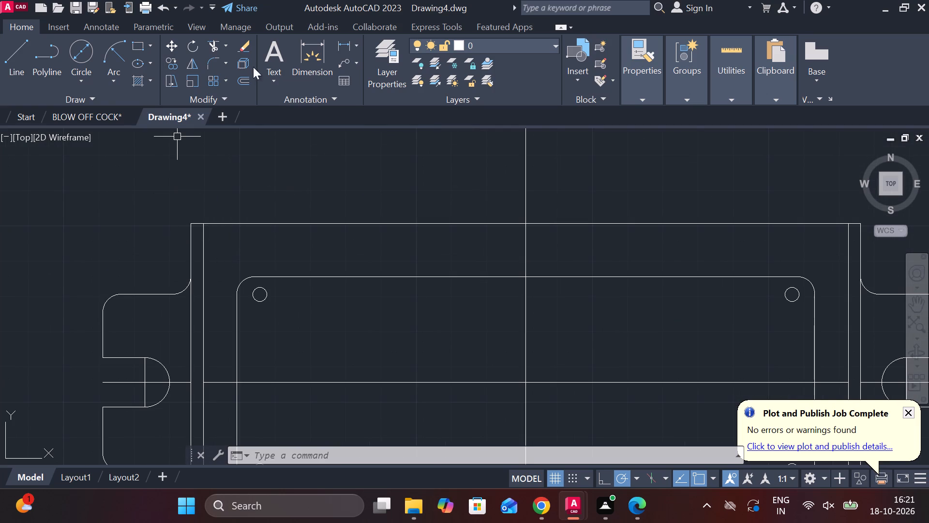
{"action": "left_click", "coordinate": [340, 46]}
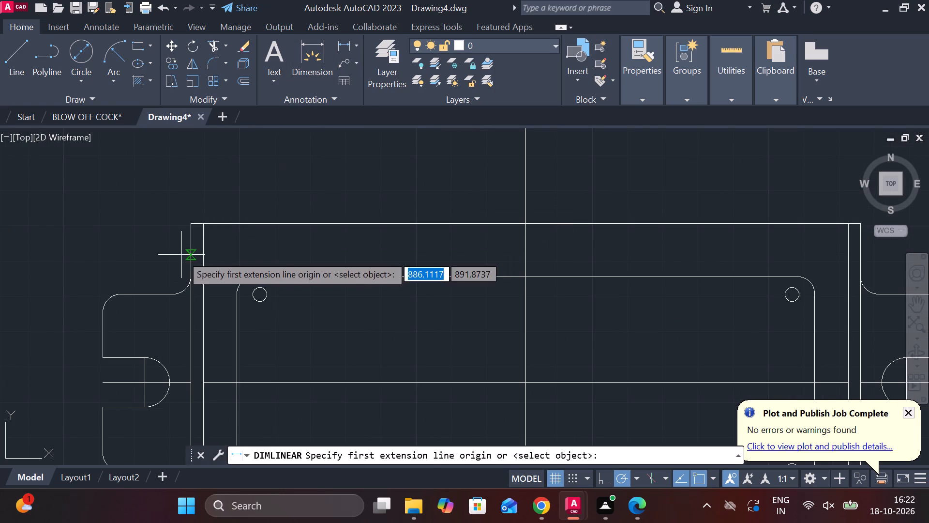
{"action": "left_click", "coordinate": [192, 254]}
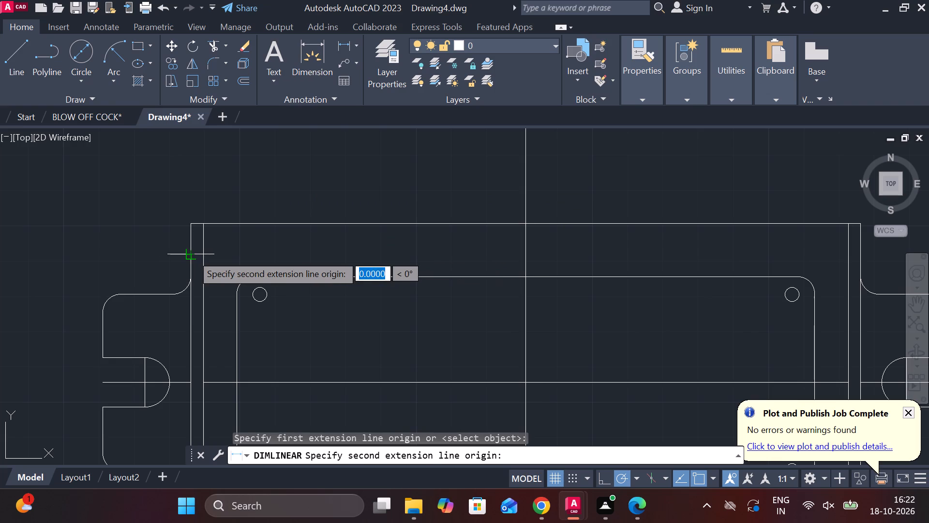
{"action": "left_click", "coordinate": [204, 254]}
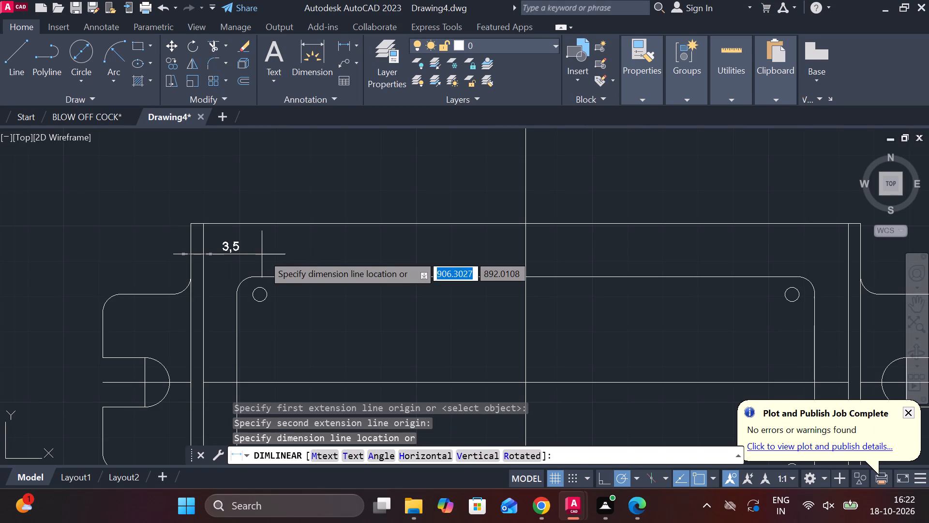
{"action": "key", "text": "Escape"}
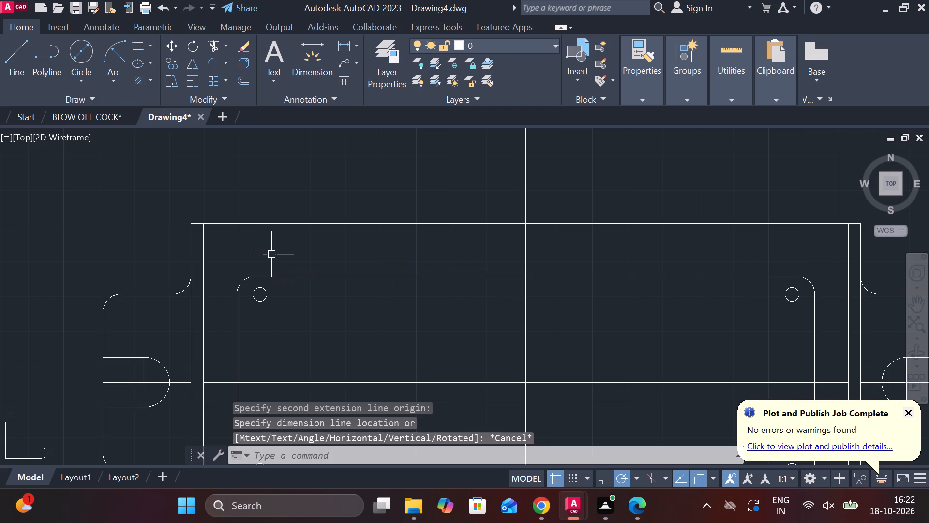
Copy the main rectangle's top edge 3.5 straight down from its midpoint.
{"action": "left_click", "coordinate": [401, 224]}
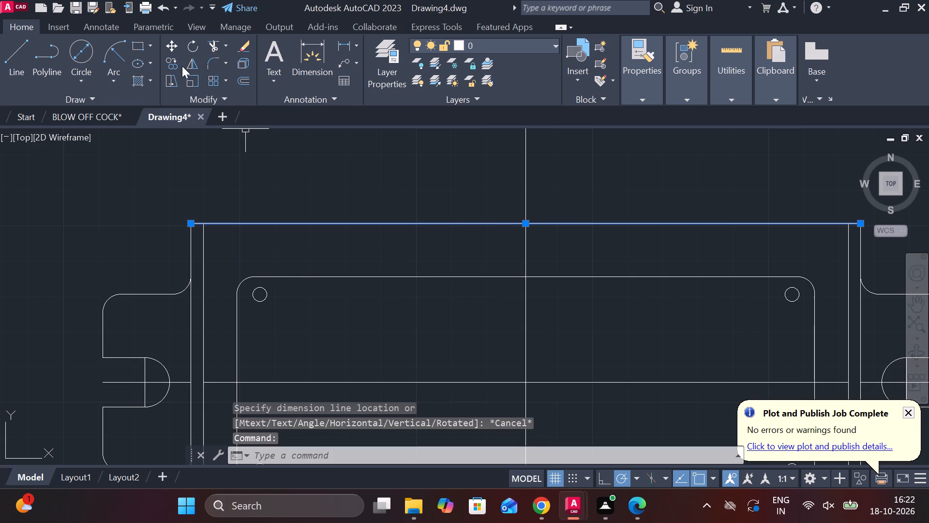
{"action": "left_click", "coordinate": [175, 66]}
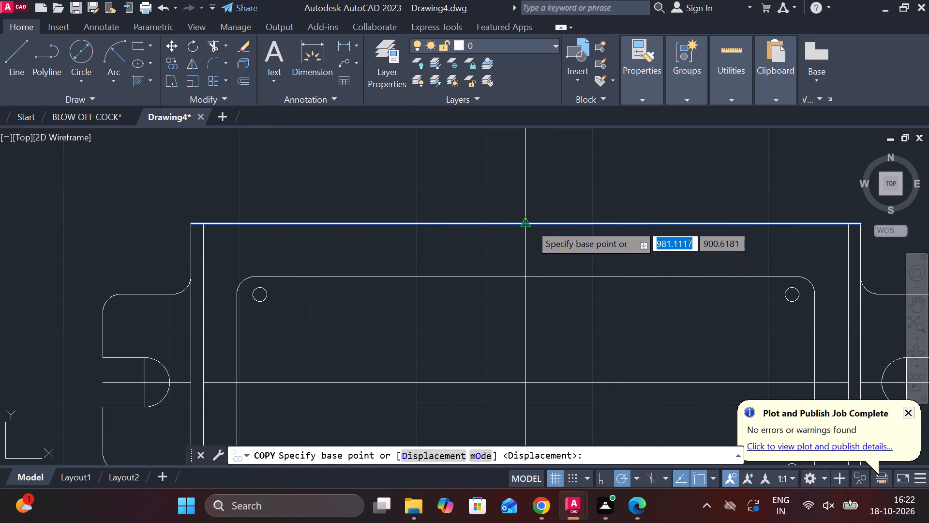
{"action": "left_click", "coordinate": [530, 224]}
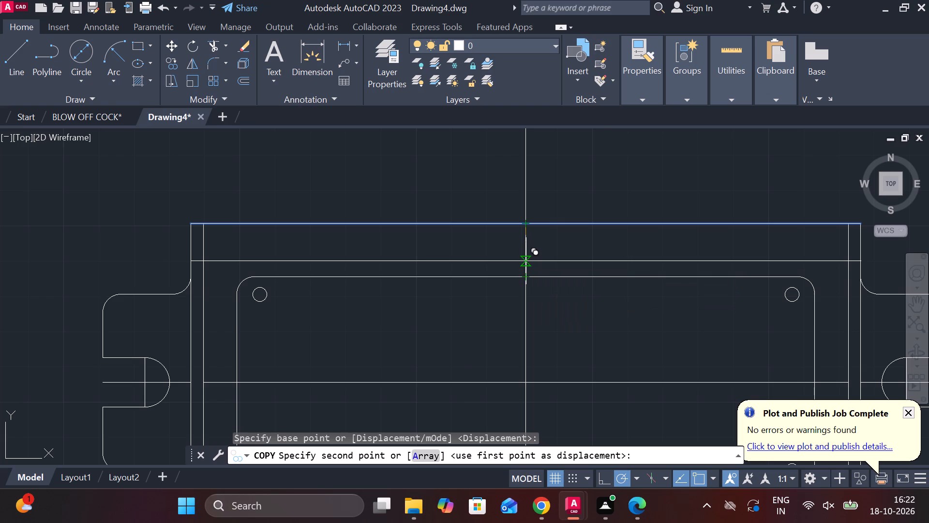
{"action": "key", "text": "3"}
{"action": "type", "text": ".5"}
{"action": "key", "text": "Return"}
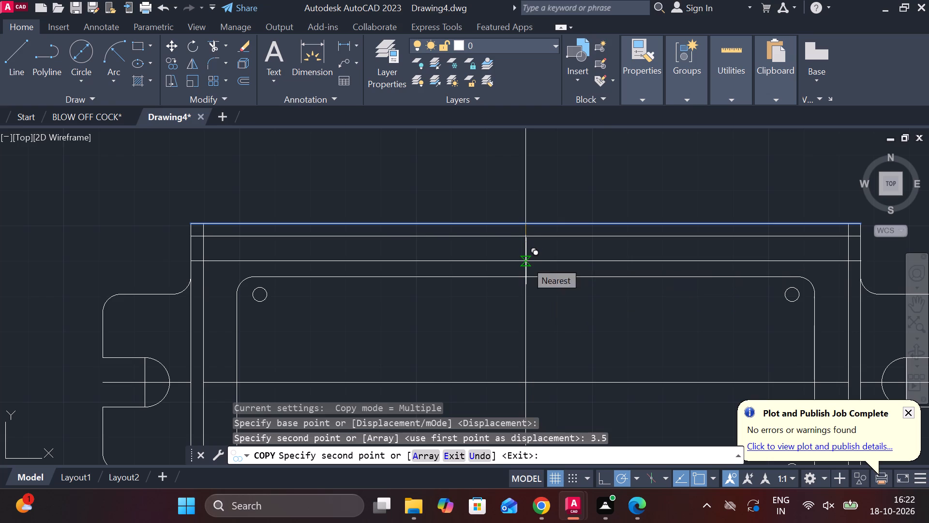
{"action": "key", "text": "Escape"}
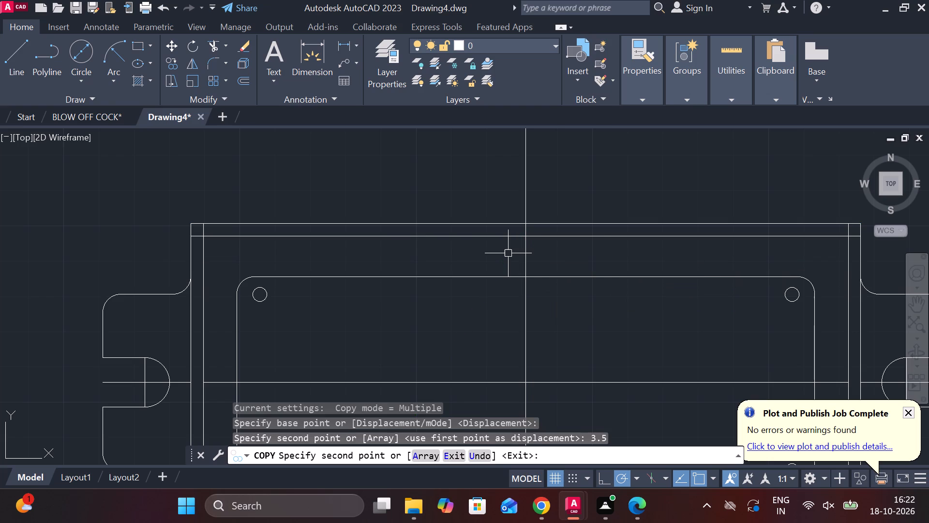
Copy the main rectangle's bottom edge 3.5 straight up from its midpoint.
{"action": "scroll", "coordinate": [514, 262], "scroll_direction": "down", "scroll_amount": 3}
{"action": "scroll", "coordinate": [563, 327], "scroll_direction": "up", "scroll_amount": 3}
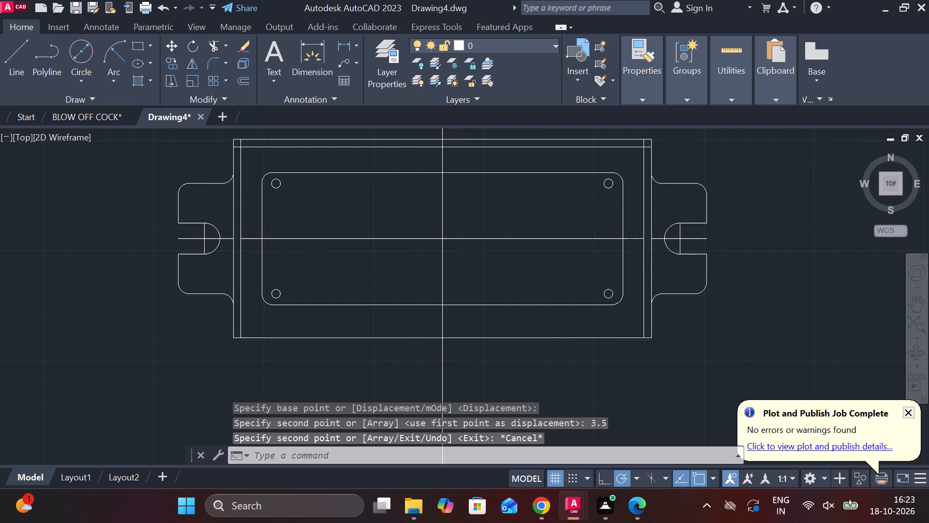
{"action": "left_click", "coordinate": [542, 346]}
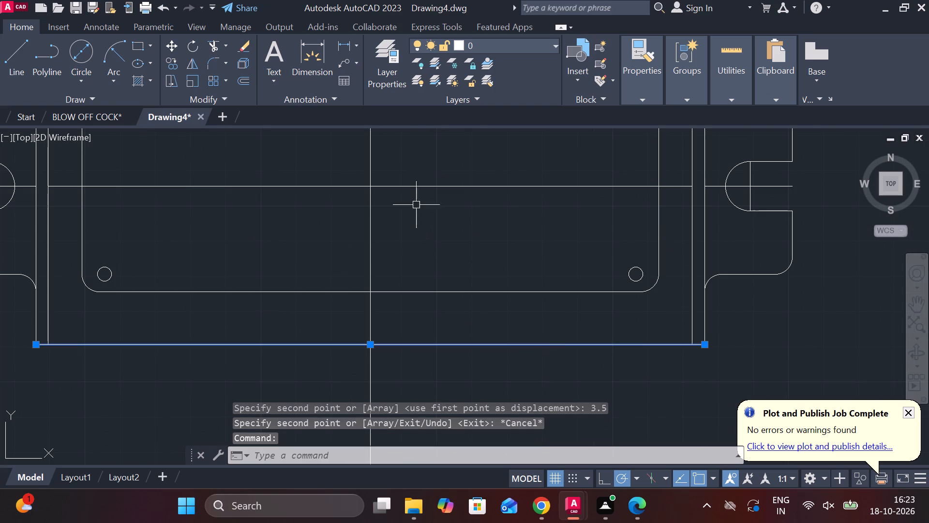
{"action": "left_click", "coordinate": [165, 61]}
{"action": "left_click", "coordinate": [369, 346]}
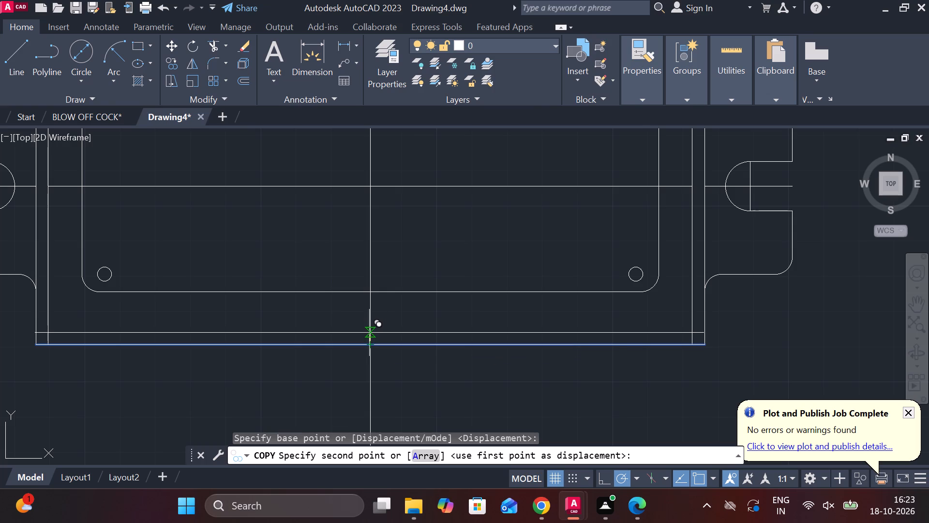
{"action": "type", "text": "3.5"}
{"action": "key", "text": "Return"}
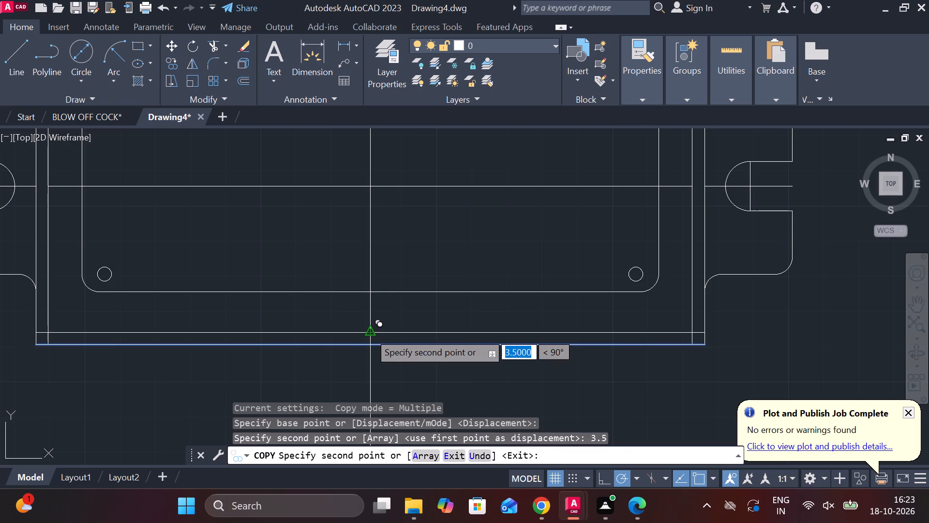
{"action": "scroll", "coordinate": [421, 320], "scroll_direction": "down", "scroll_amount": 2}
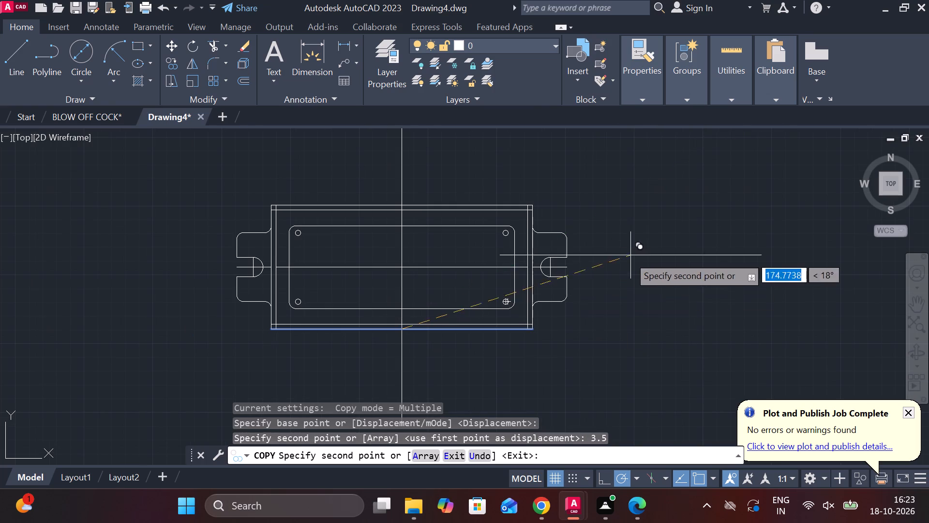
{"action": "key", "text": "Escape"}
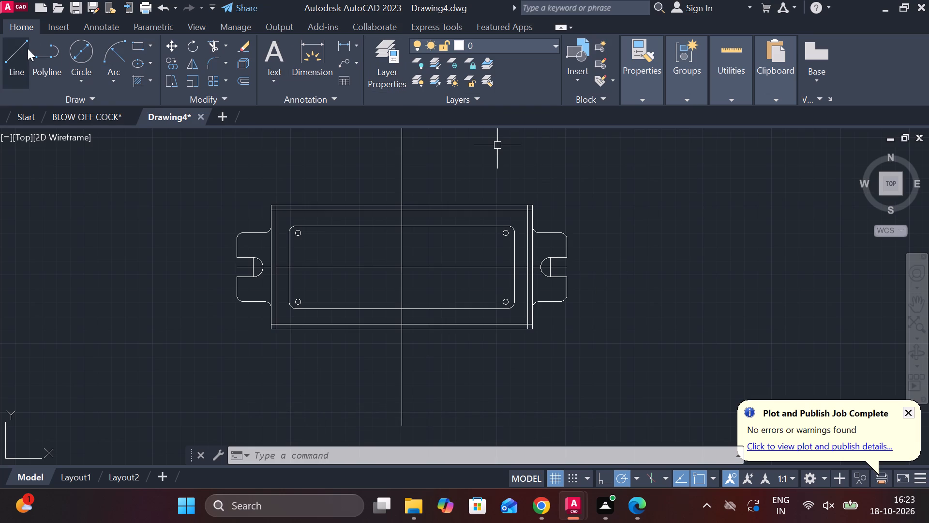
Trim the part of the vertical centreline extending below the main rectangle's bottom edge.
{"action": "left_click", "coordinate": [215, 42]}
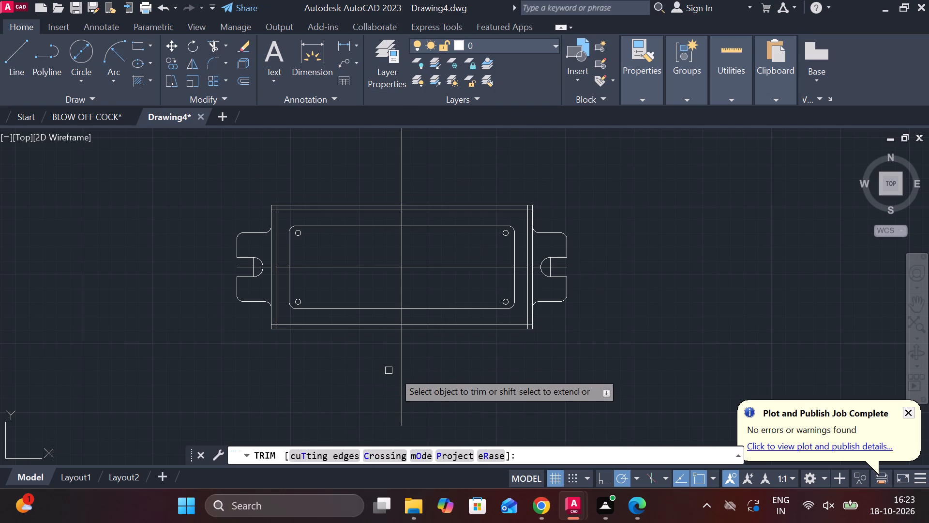
{"action": "left_click", "coordinate": [403, 374]}
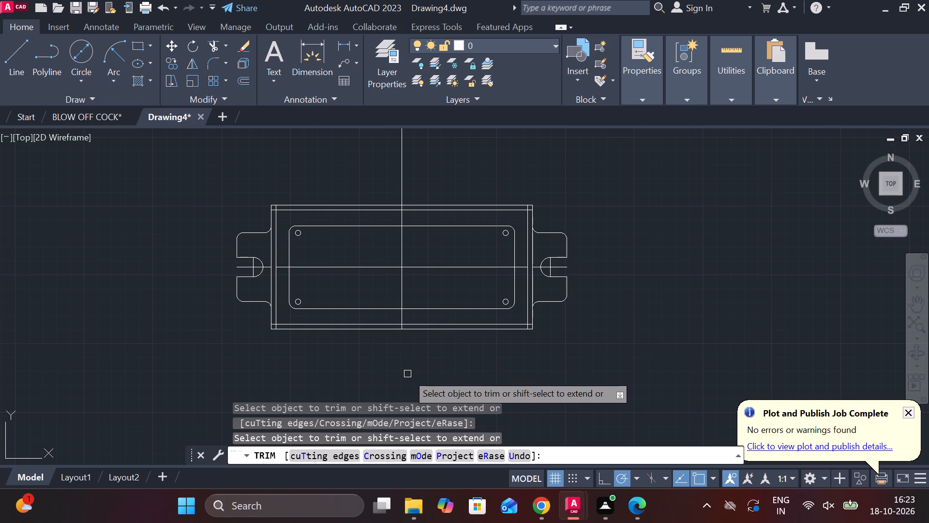
Set the global linetype scale factor to 0.5 in the Linetype Manager and apply it.
{"action": "left_click", "coordinate": [641, 97]}
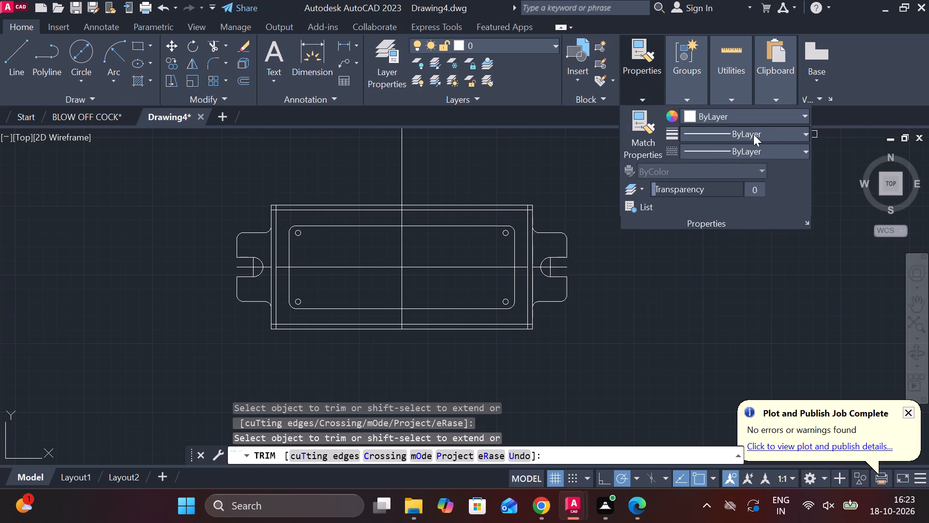
{"action": "left_click", "coordinate": [764, 153]}
{"action": "left_click", "coordinate": [744, 227]}
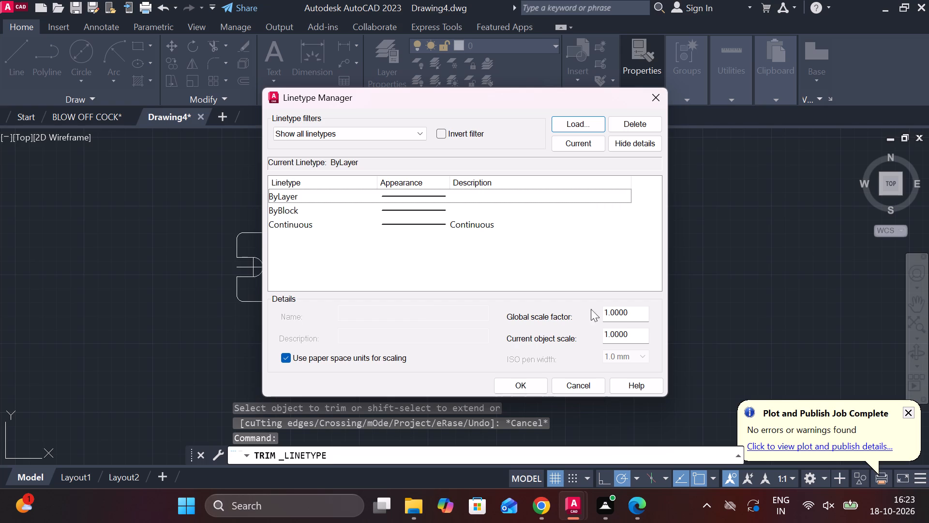
{"action": "left_click_drag", "start_coordinate": [639, 311], "coordinate": [537, 318]}
{"action": "left_click", "coordinate": [537, 318]}
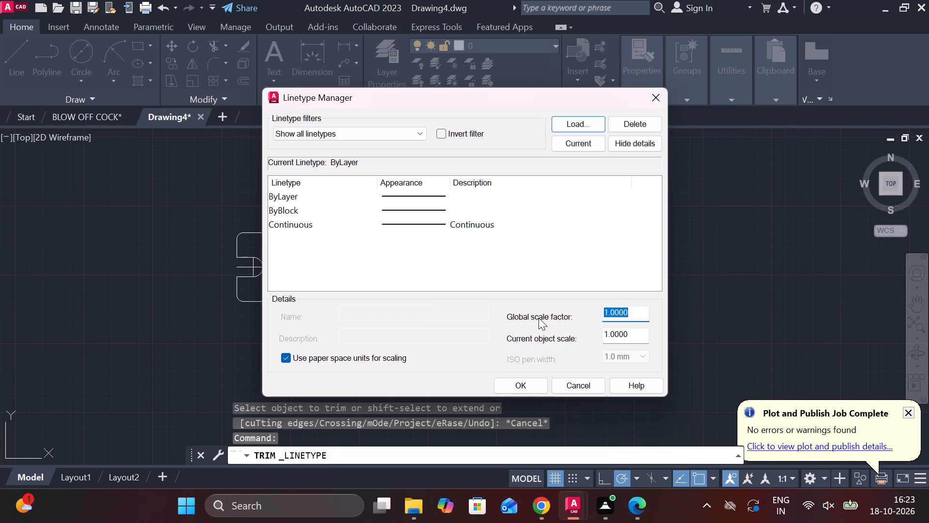
{"action": "key", "text": "BackSpace"}
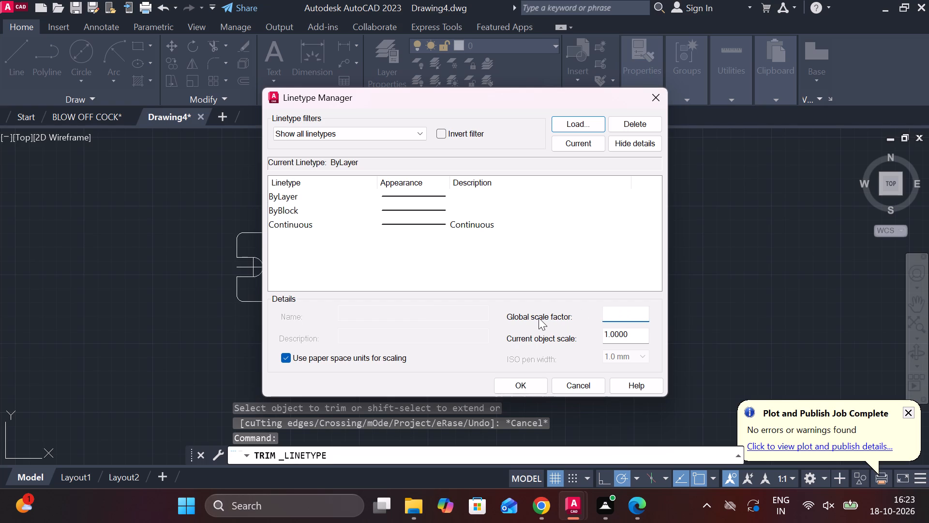
{"action": "type", "text": "0.5"}
{"action": "left_click", "coordinate": [517, 388]}
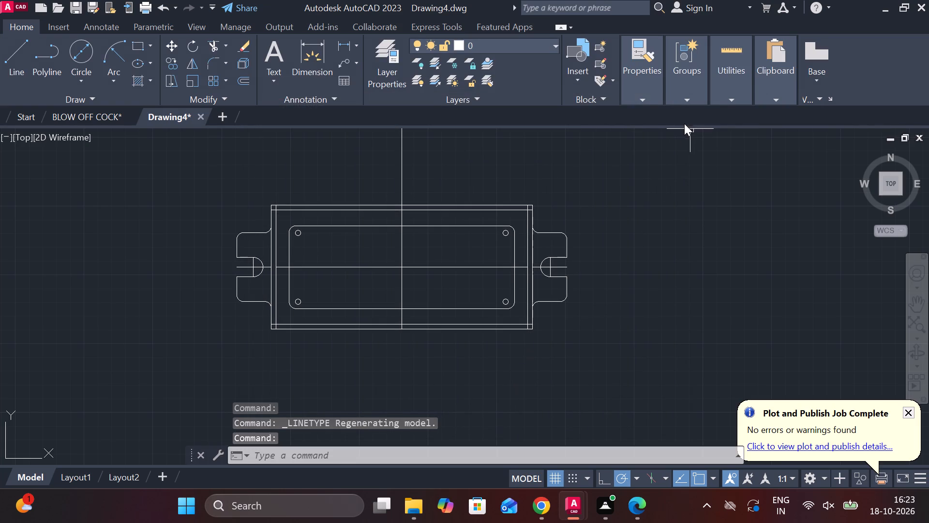
Load the DASHED linetype from acadiso.lin in the Linetype Manager.
{"action": "left_click", "coordinate": [635, 98]}
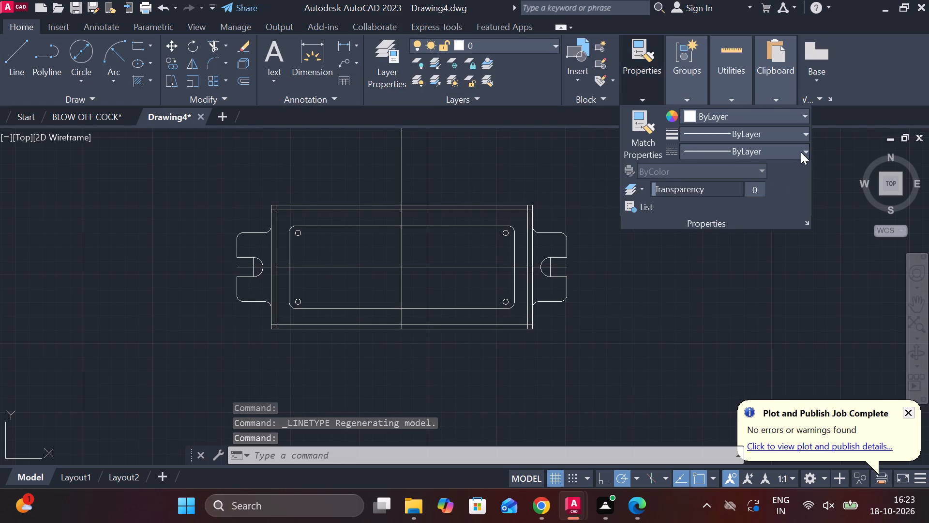
{"action": "left_click", "coordinate": [801, 152]}
{"action": "left_click", "coordinate": [741, 223]}
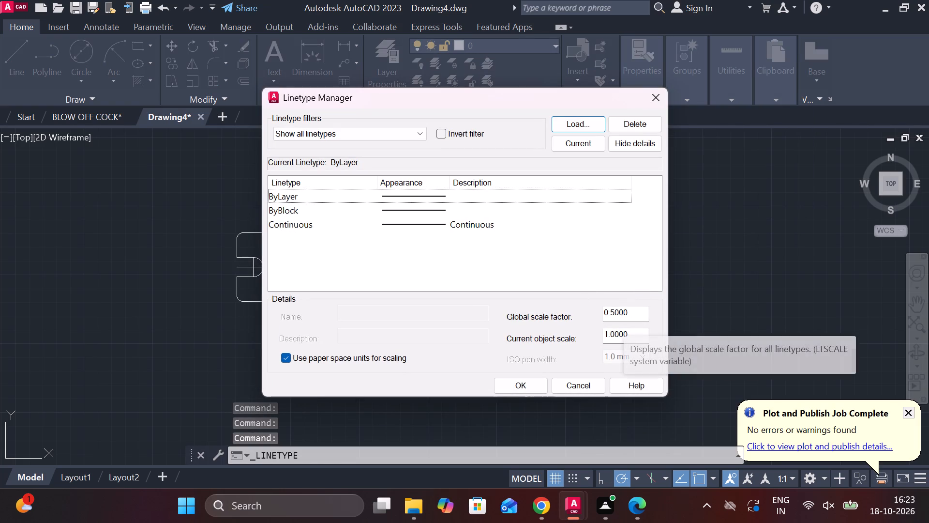
{"action": "left_click", "coordinate": [582, 126]}
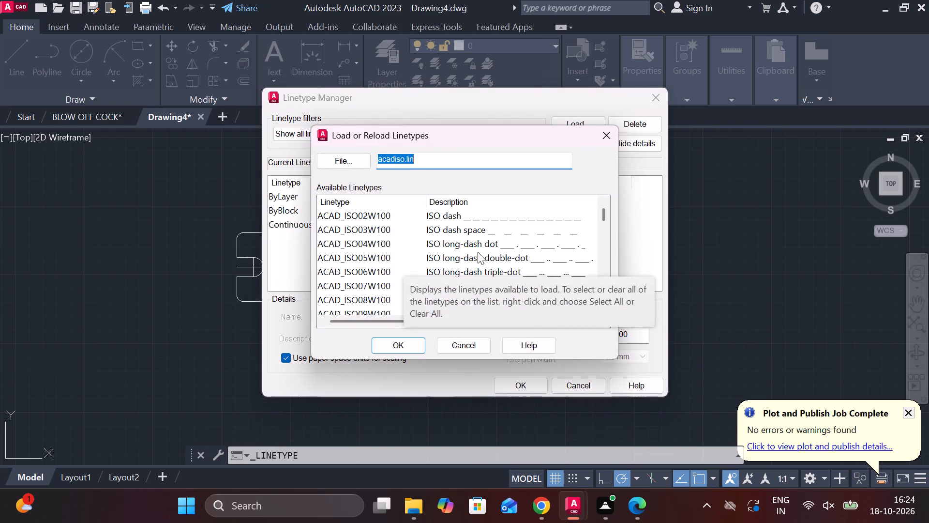
{"action": "scroll", "coordinate": [478, 252], "scroll_direction": "up", "scroll_amount": 1}
{"action": "scroll", "coordinate": [478, 252], "scroll_direction": "down", "scroll_amount": 5}
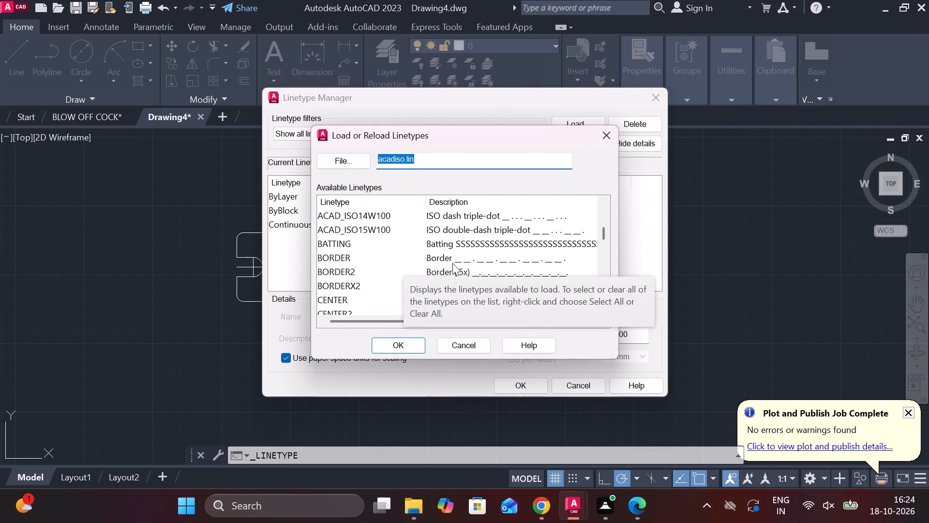
{"action": "scroll", "coordinate": [363, 283], "scroll_direction": "down", "scroll_amount": 2}
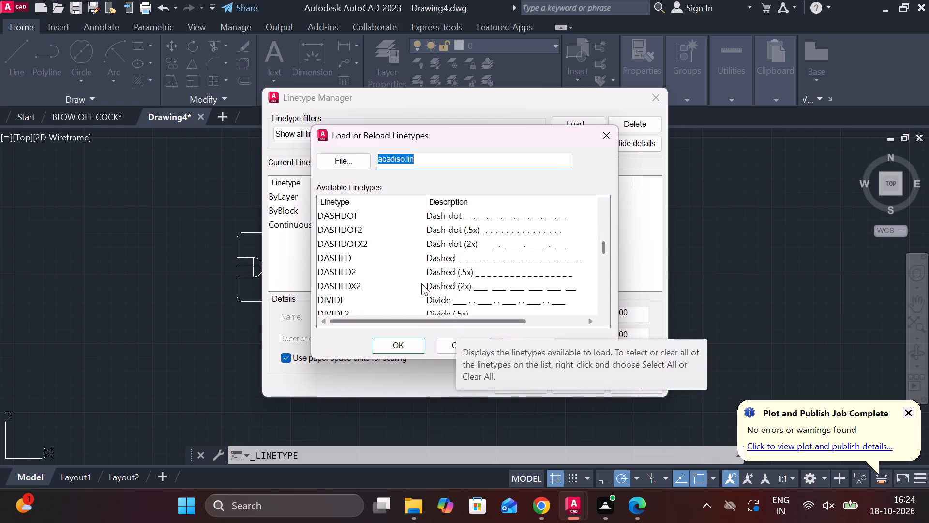
{"action": "left_click", "coordinate": [338, 257]}
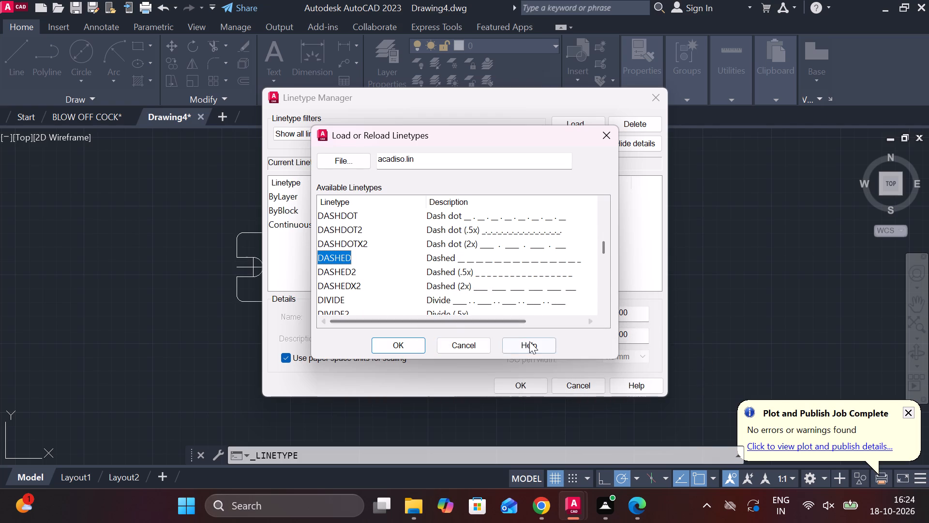
{"action": "left_click", "coordinate": [417, 352]}
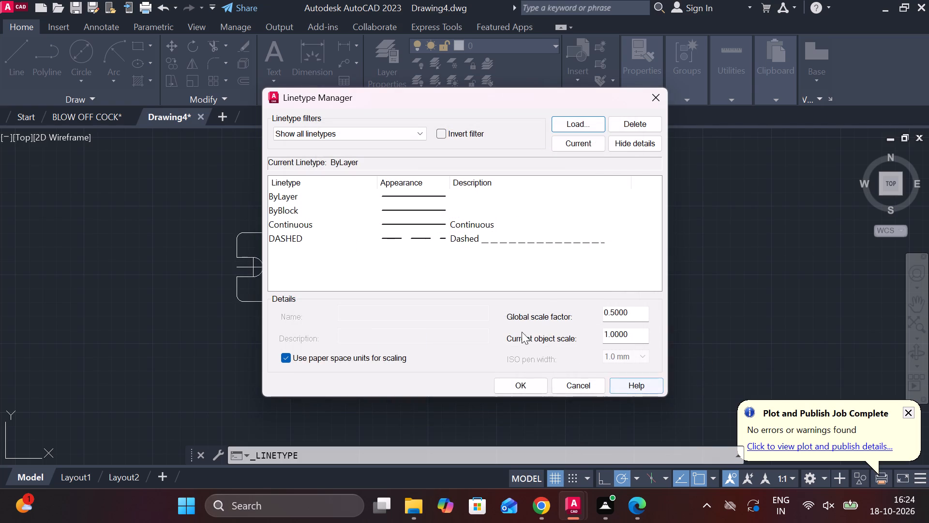
Load the CENTER2 linetype from acadiso.lin as well and close the Linetype Manager with the changes accepted.
{"action": "left_click", "coordinate": [582, 126]}
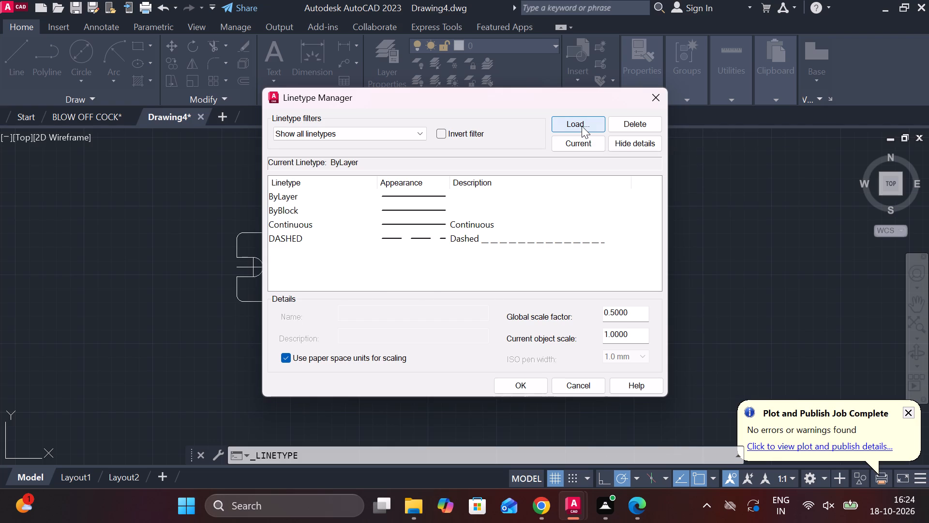
{"action": "scroll", "coordinate": [386, 244], "scroll_direction": "down", "scroll_amount": 3}
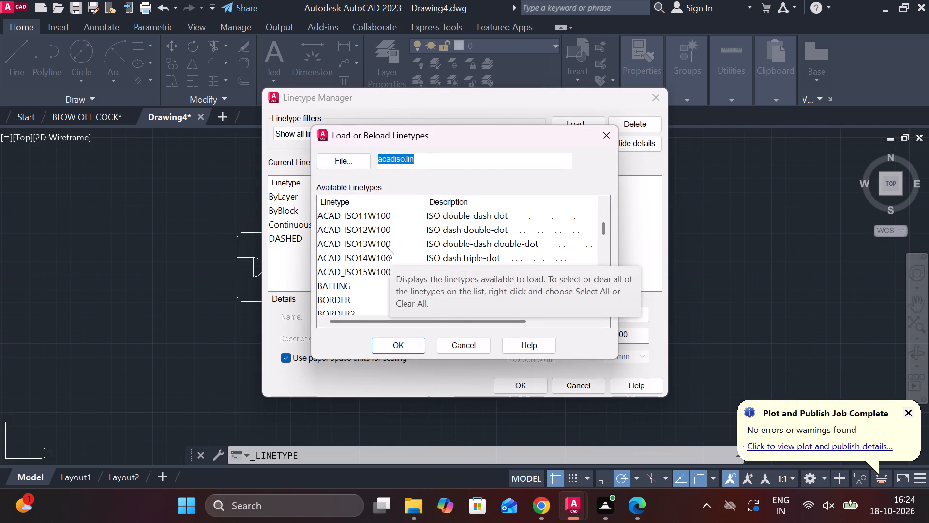
{"action": "scroll", "coordinate": [386, 247], "scroll_direction": "down", "scroll_amount": 3}
{"action": "scroll", "coordinate": [384, 247], "scroll_direction": "up", "scroll_amount": 1}
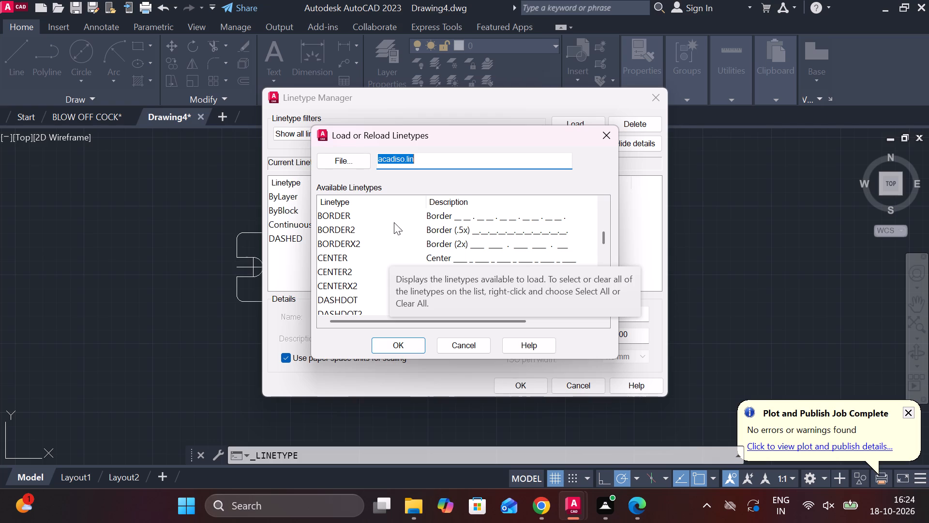
{"action": "scroll", "coordinate": [370, 261], "scroll_direction": "down", "scroll_amount": 1}
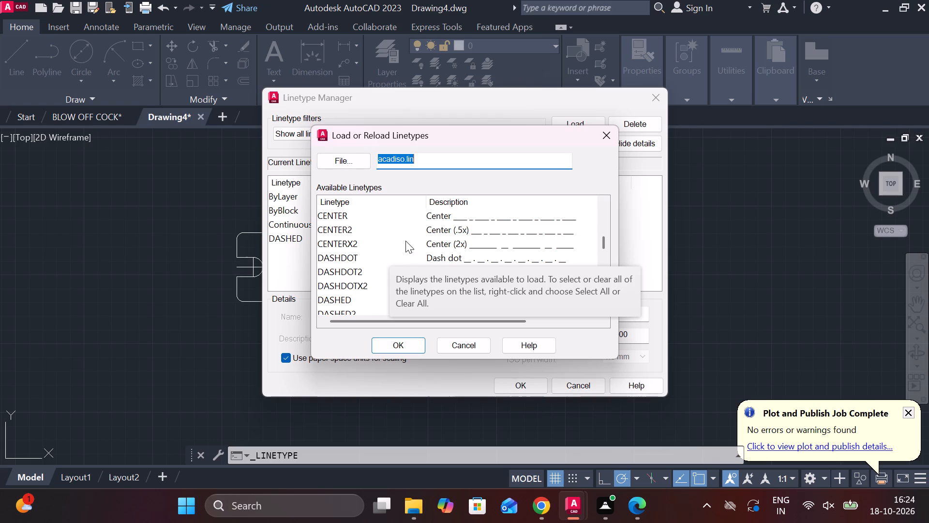
{"action": "left_click", "coordinate": [339, 229]}
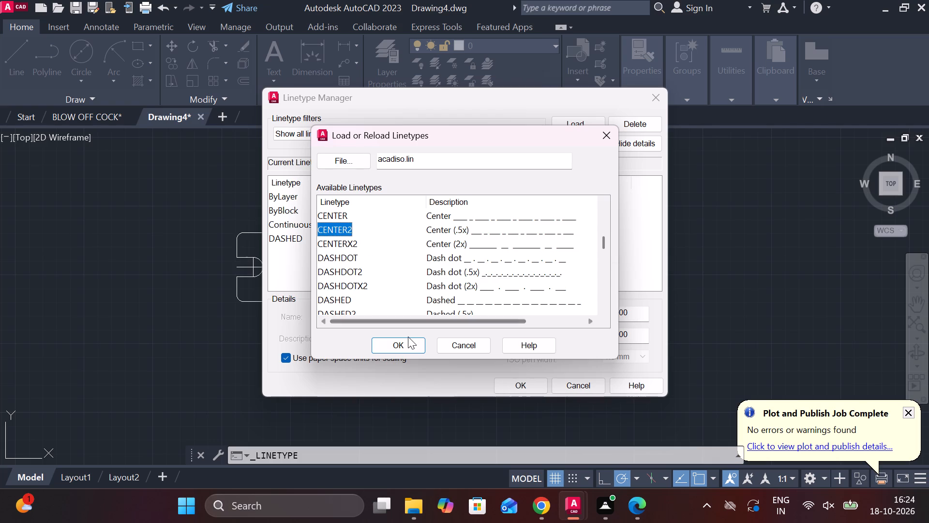
{"action": "left_click", "coordinate": [408, 345]}
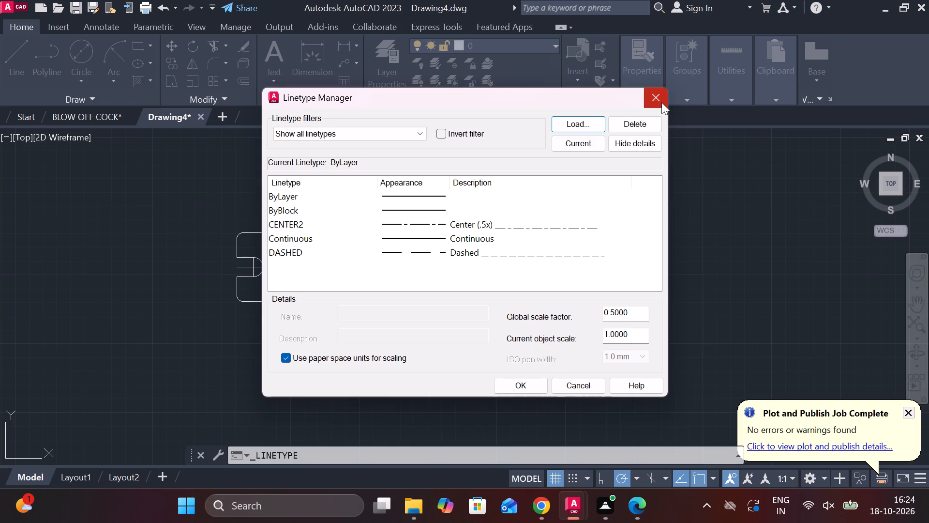
{"action": "left_click", "coordinate": [540, 384]}
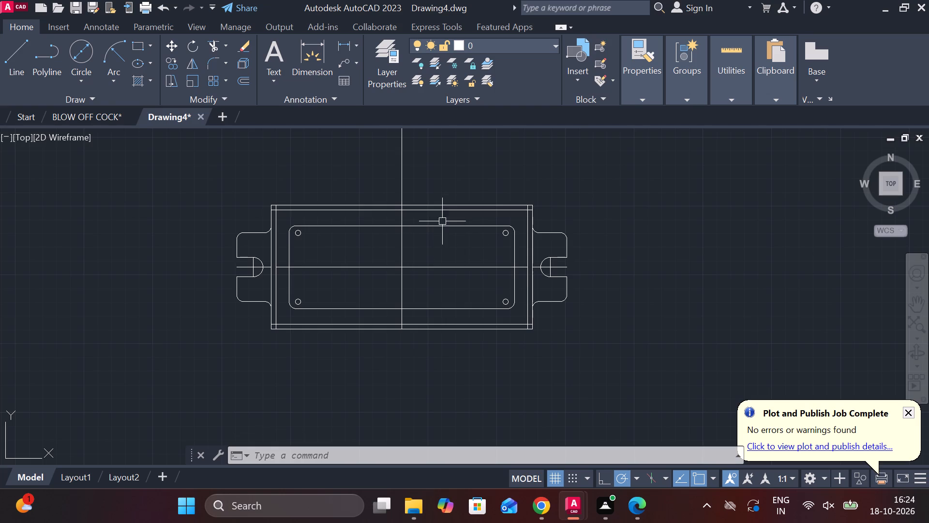
Assign the DASHED linetype to the inner rectangle's four straight edges and the two horizontal 3.5 inset lines.
{"action": "left_click", "coordinate": [443, 227]}
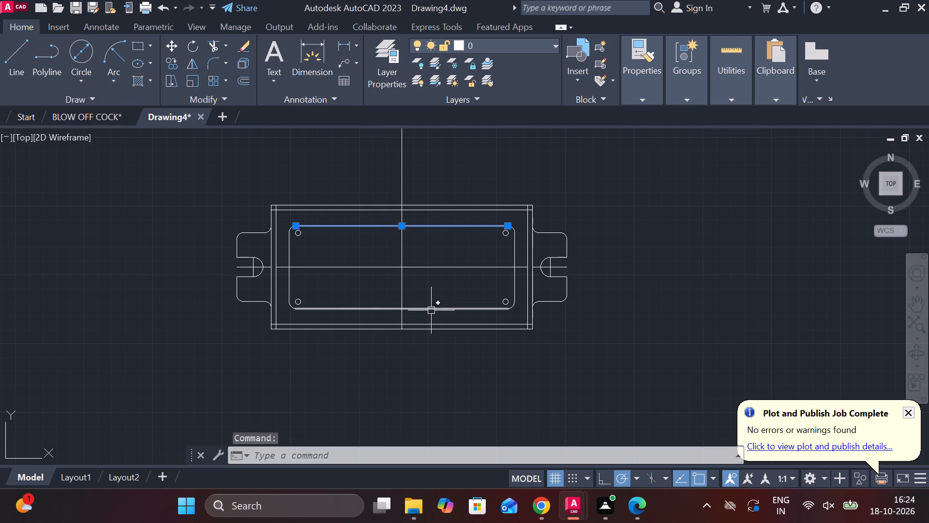
{"action": "left_click", "coordinate": [432, 310]}
{"action": "left_click", "coordinate": [289, 259]}
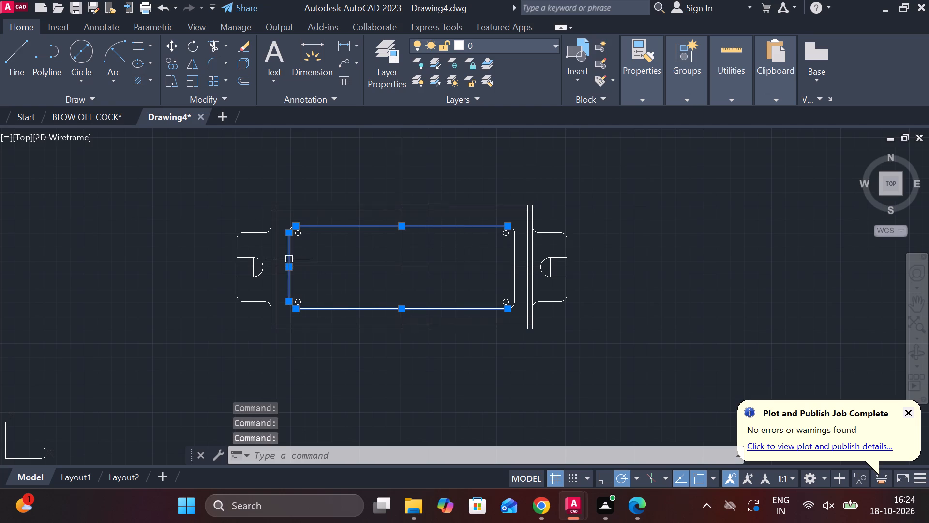
{"action": "left_click", "coordinate": [512, 261]}
{"action": "left_click", "coordinate": [373, 212]}
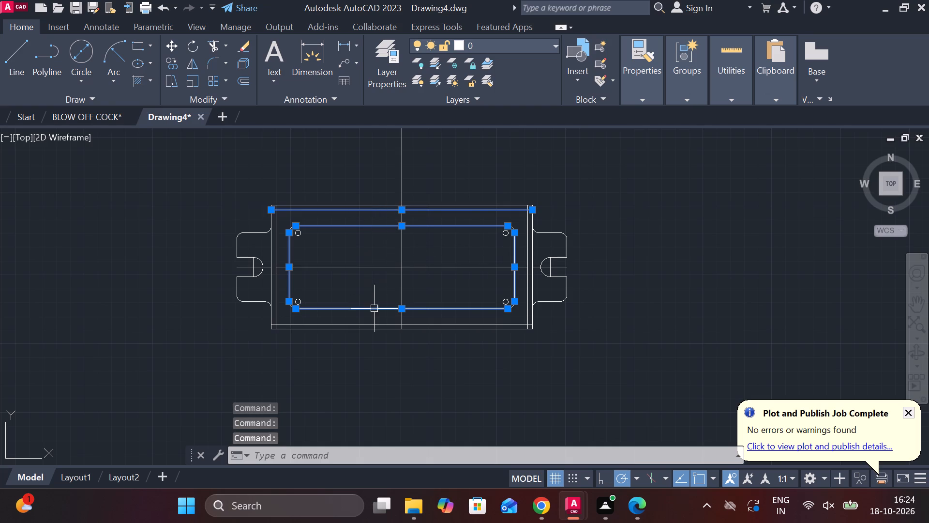
{"action": "left_click", "coordinate": [376, 322]}
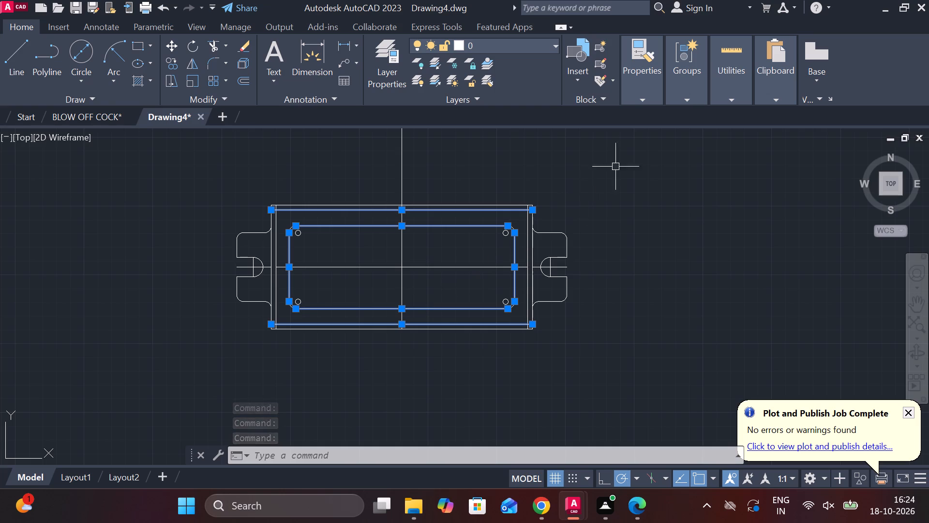
{"action": "left_click", "coordinate": [634, 101]}
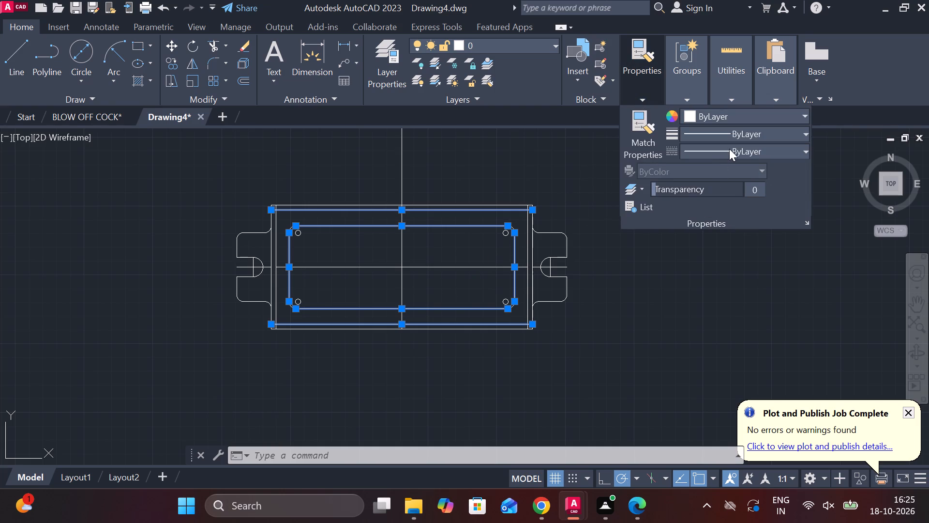
{"action": "left_click", "coordinate": [729, 149]}
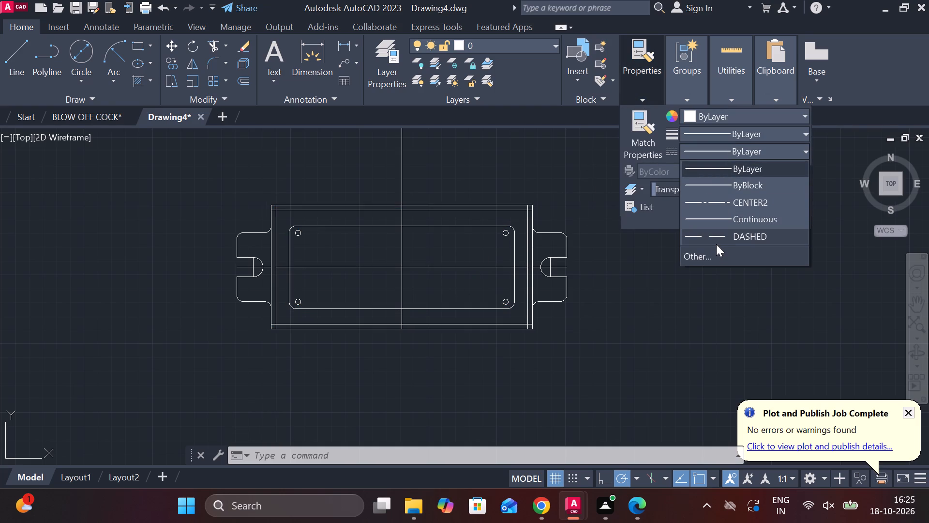
{"action": "left_click", "coordinate": [721, 232]}
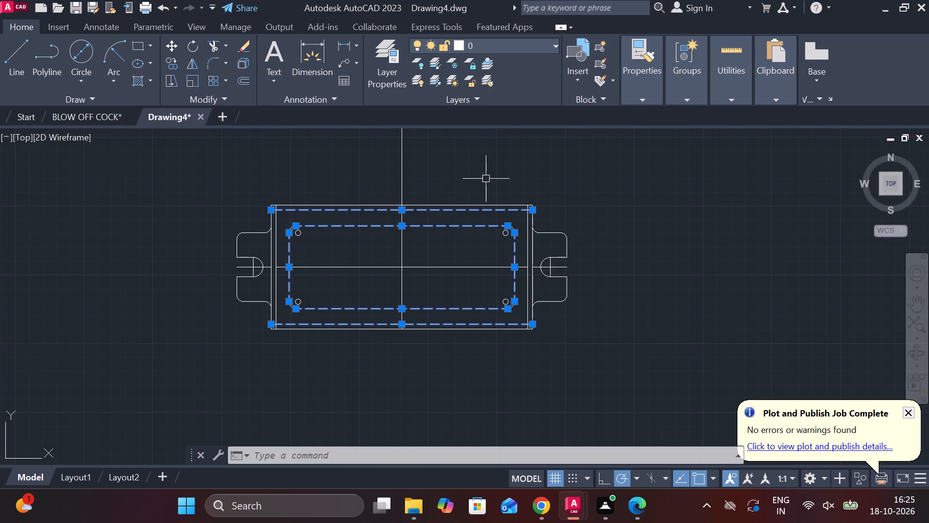
{"action": "key", "text": "Escape"}
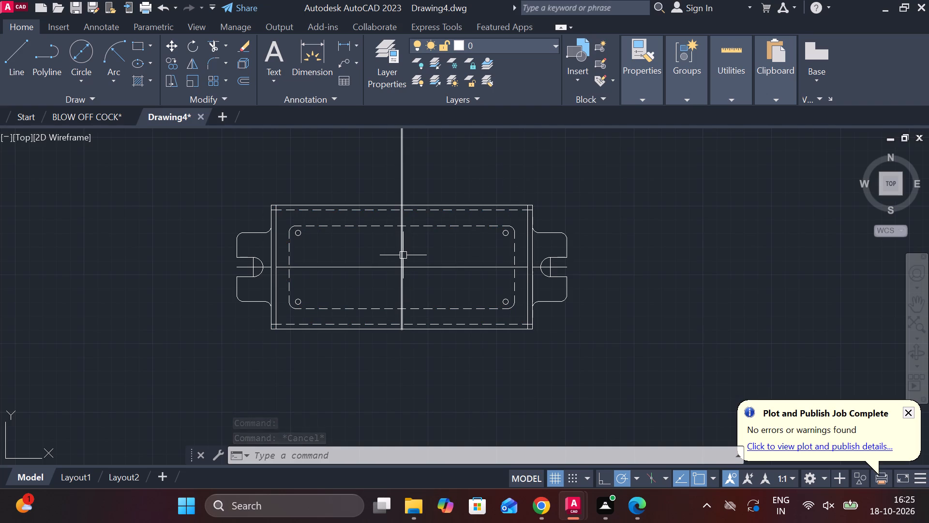
Assign the CENTER2 linetype to the main horizontal centreline and the short vertical lines at both tab slots.
{"action": "left_click", "coordinate": [425, 268]}
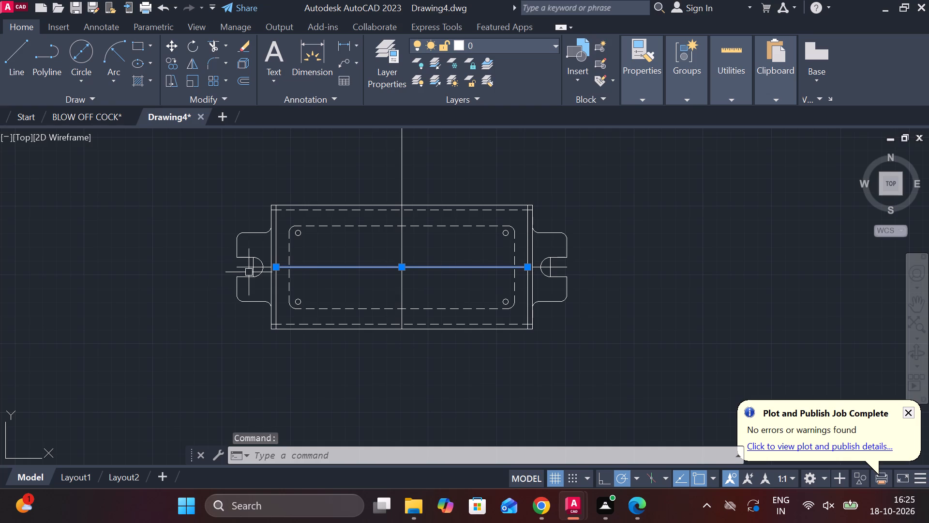
{"action": "scroll", "coordinate": [249, 272], "scroll_direction": "up", "scroll_amount": 2}
{"action": "left_click", "coordinate": [258, 275]}
{"action": "scroll", "coordinate": [361, 263], "scroll_direction": "down", "scroll_amount": 3}
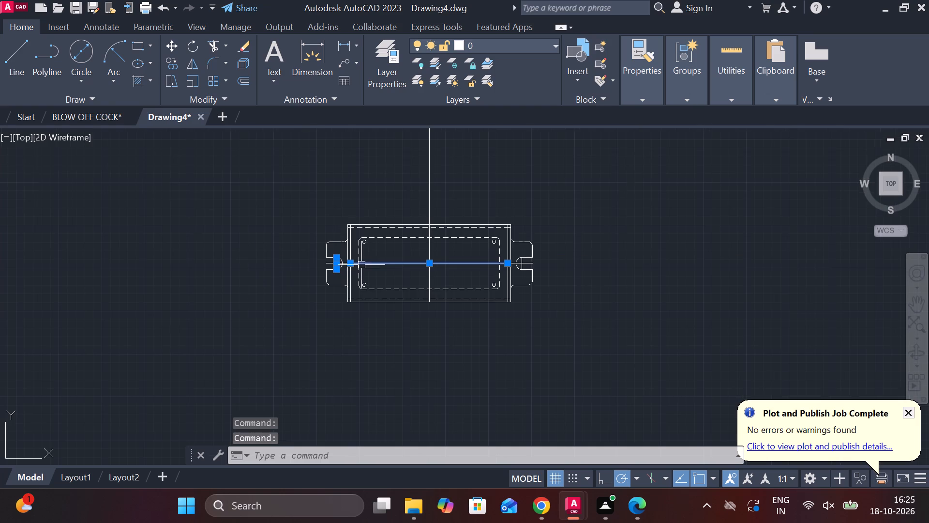
{"action": "scroll", "coordinate": [556, 260], "scroll_direction": "up", "scroll_amount": 2}
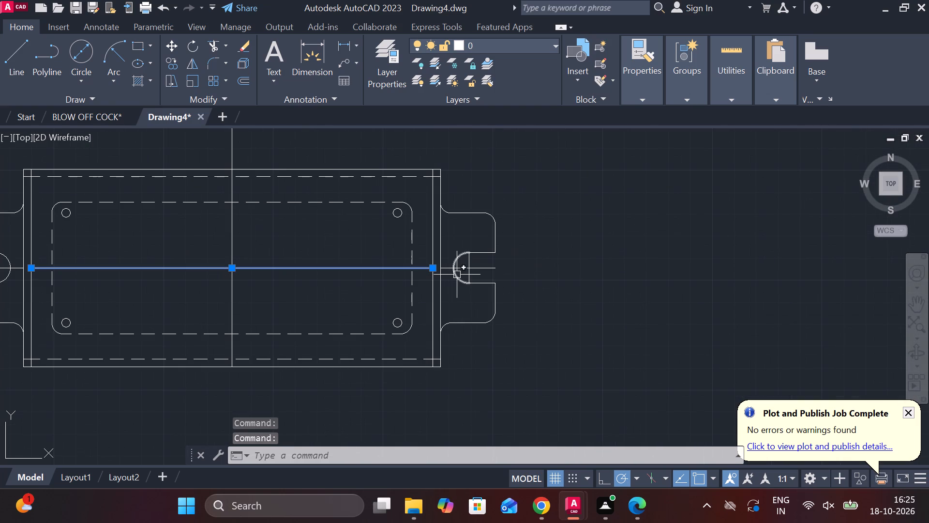
{"action": "left_click", "coordinate": [468, 275]}
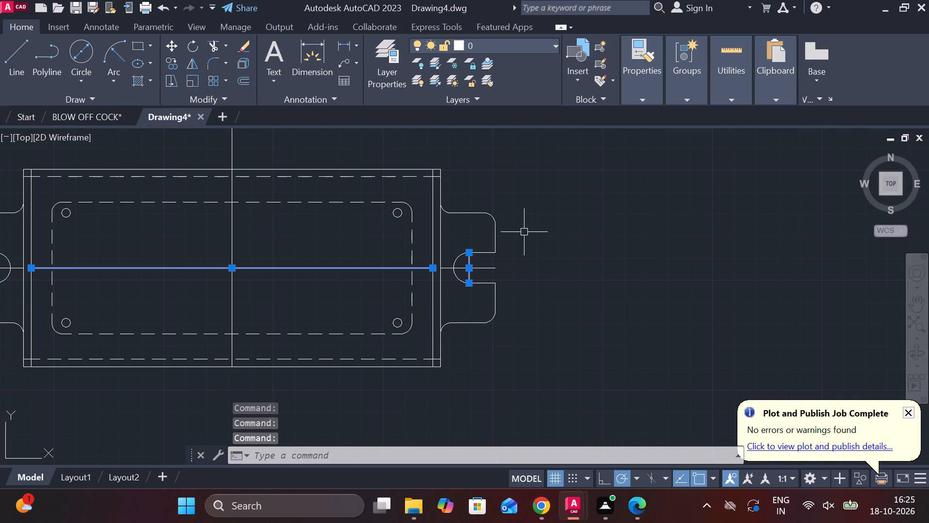
{"action": "left_click", "coordinate": [654, 103]}
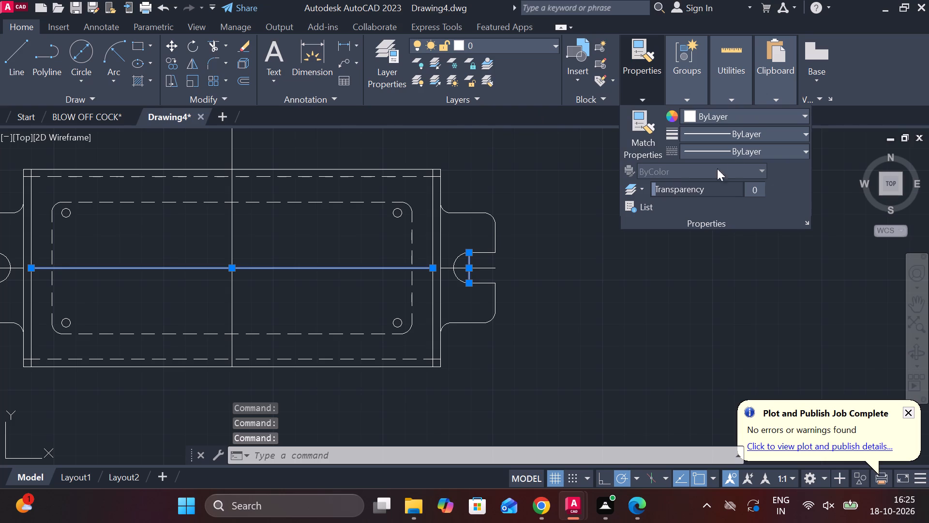
{"action": "left_click", "coordinate": [734, 151]}
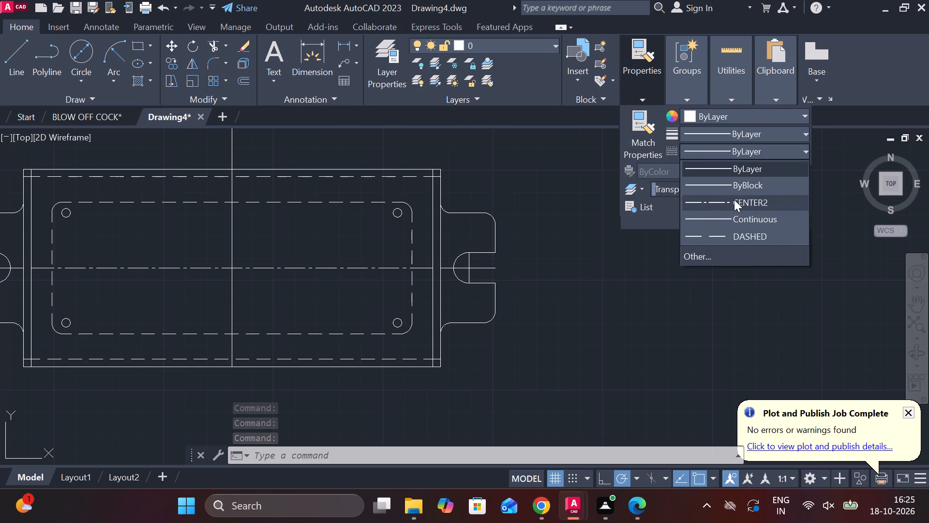
{"action": "left_click", "coordinate": [734, 200]}
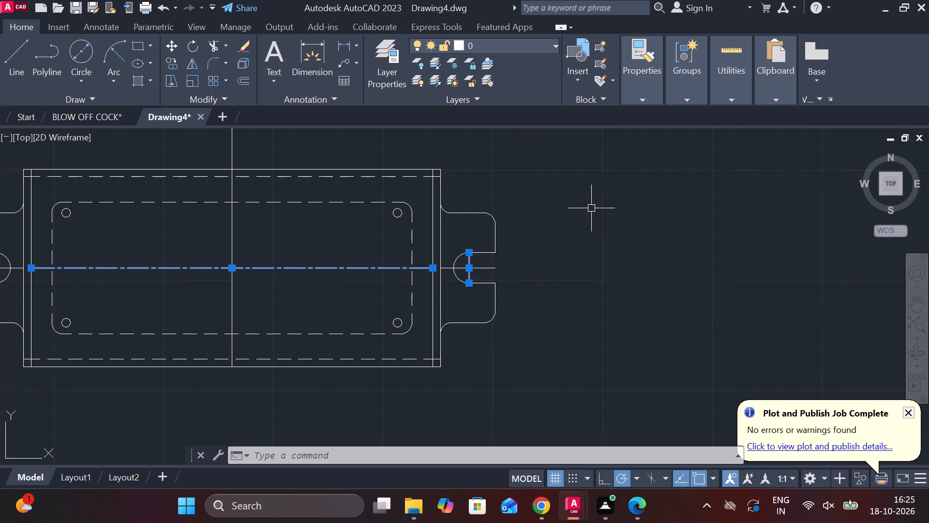
{"action": "scroll", "coordinate": [591, 207], "scroll_direction": "down", "scroll_amount": 2}
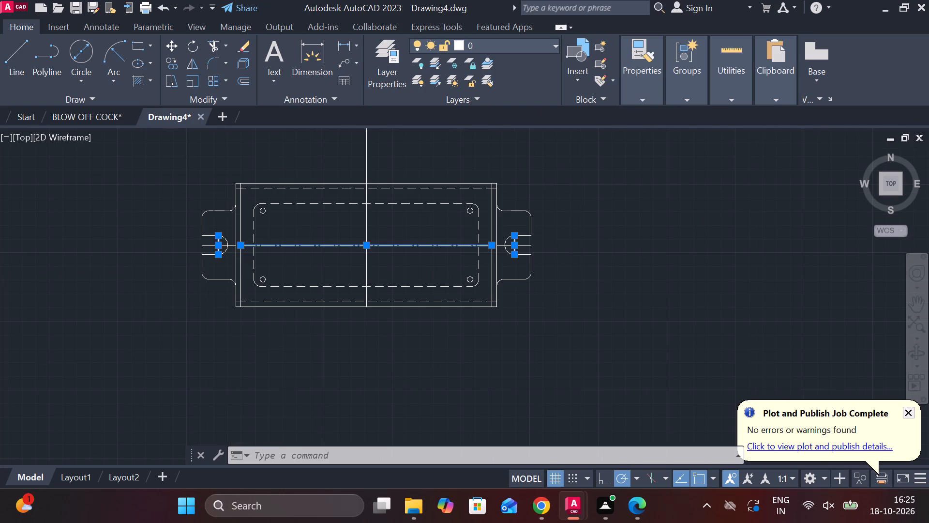
{"action": "key", "text": "Escape"}
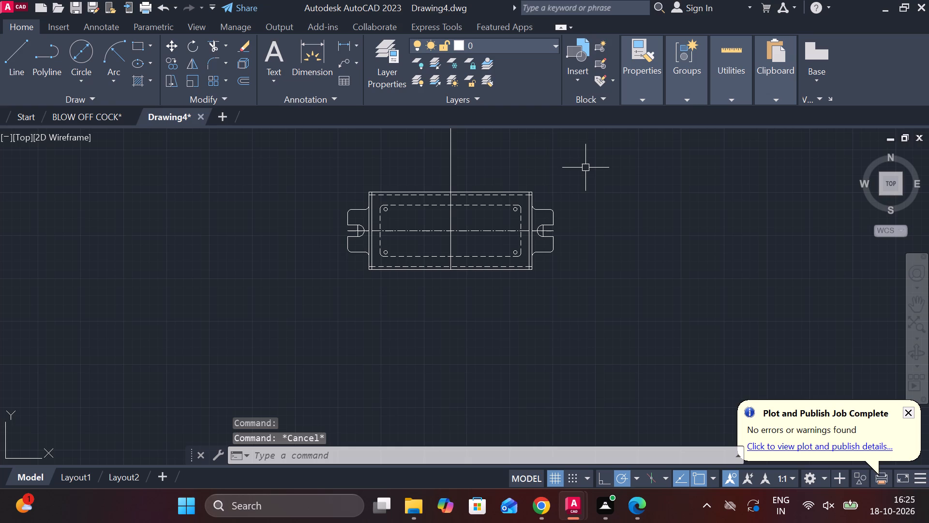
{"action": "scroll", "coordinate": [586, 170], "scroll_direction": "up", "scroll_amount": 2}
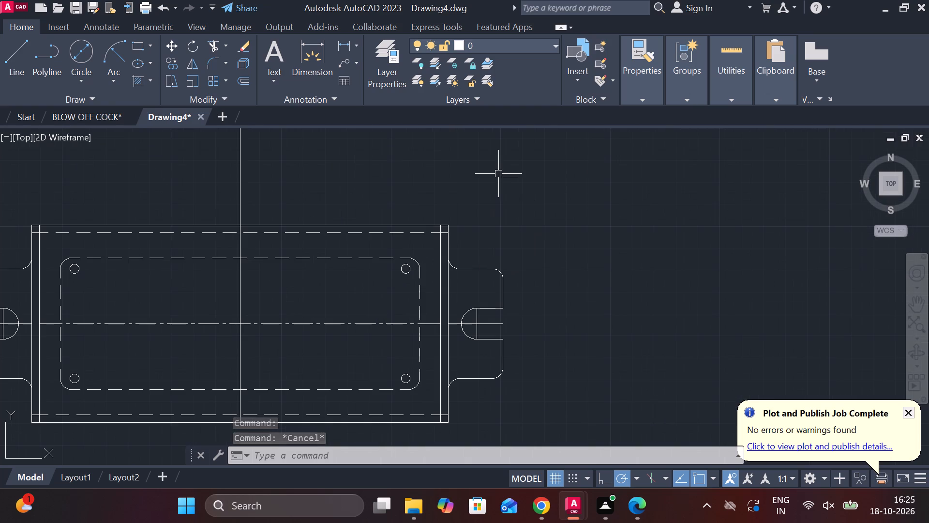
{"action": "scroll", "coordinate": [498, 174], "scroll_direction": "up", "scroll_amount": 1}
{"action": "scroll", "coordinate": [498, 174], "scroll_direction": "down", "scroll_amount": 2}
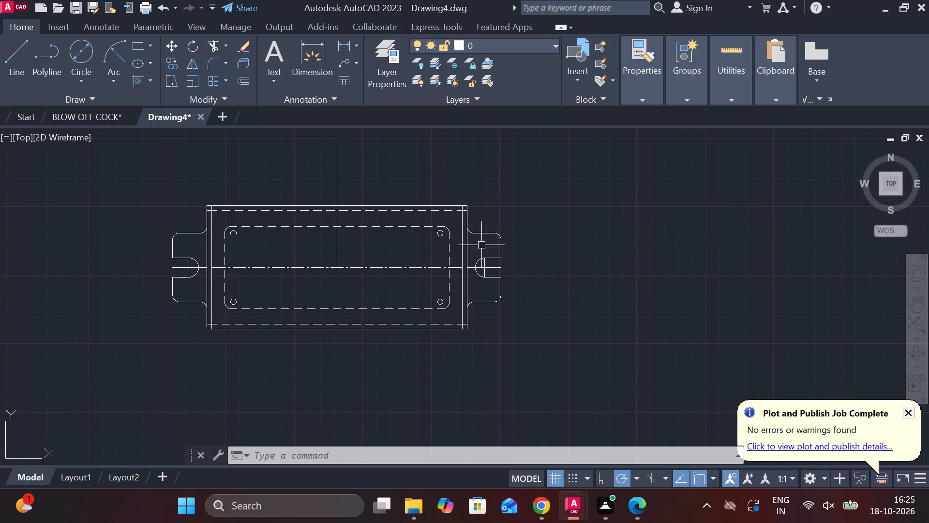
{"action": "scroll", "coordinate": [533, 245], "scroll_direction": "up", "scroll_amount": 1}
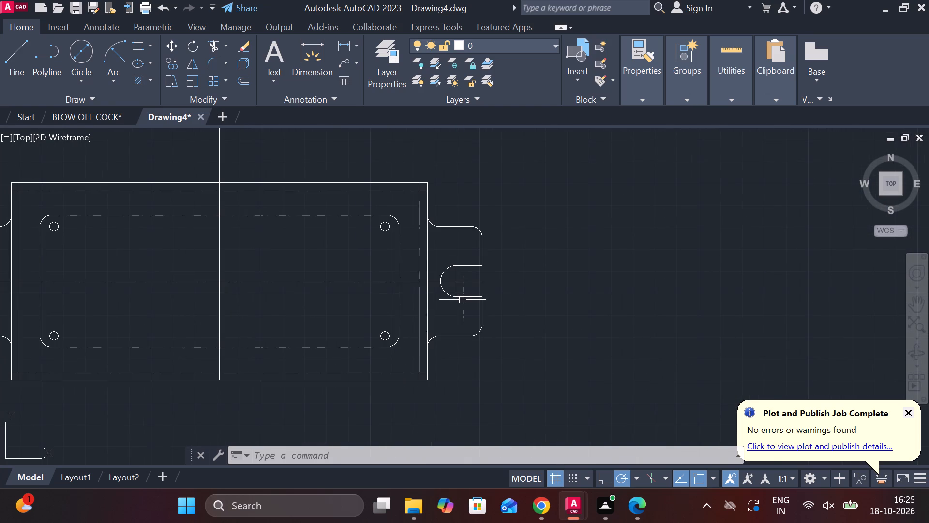
Extend the right tab slot's vertical centreline past the slot edges, about 6 units above and somewhat further below.
{"action": "left_click", "coordinate": [454, 291]}
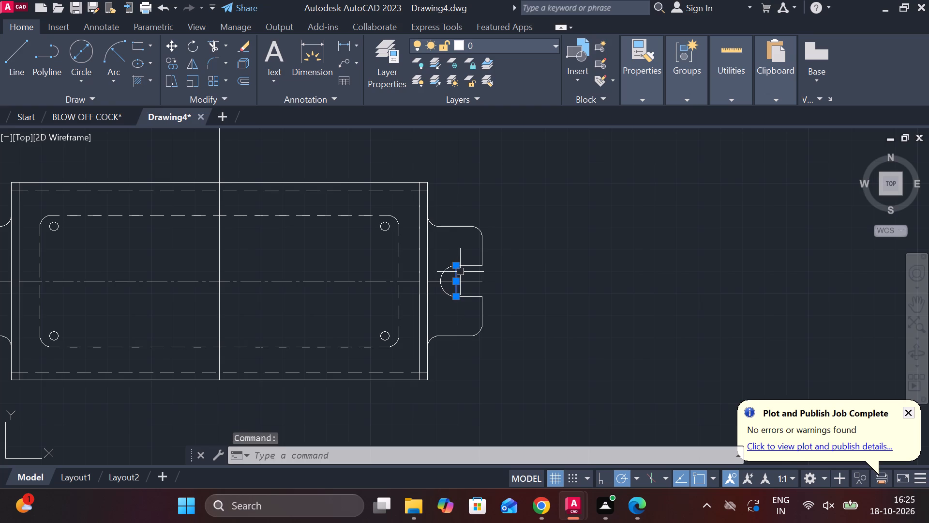
{"action": "left_click", "coordinate": [457, 267]}
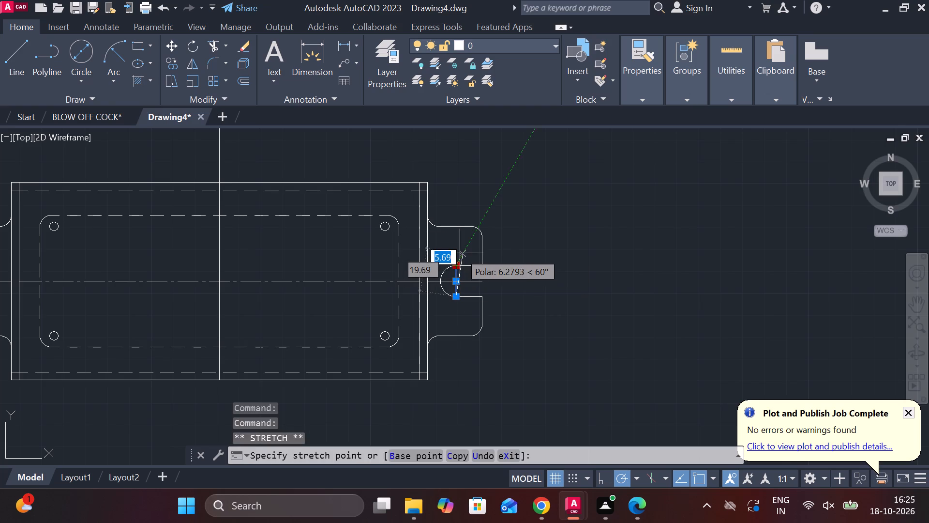
{"action": "left_click", "coordinate": [454, 252]}
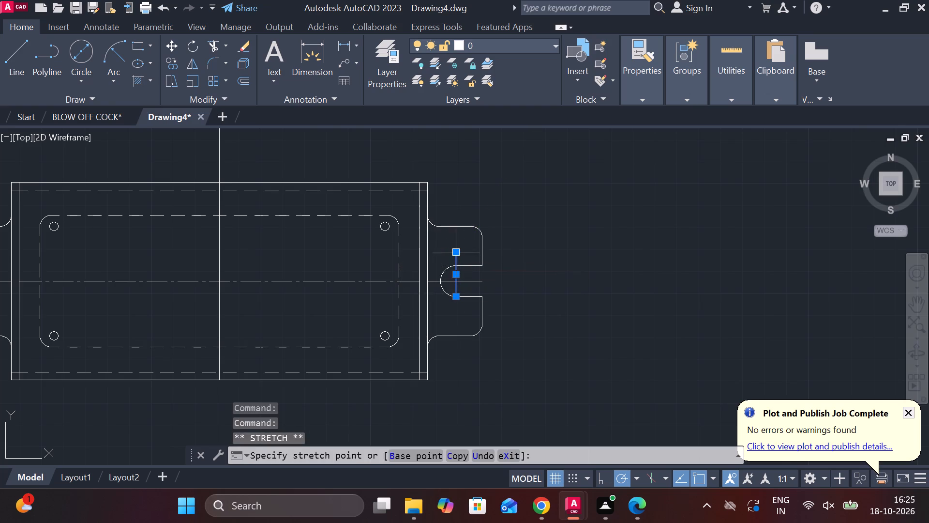
{"action": "left_click", "coordinate": [456, 296]}
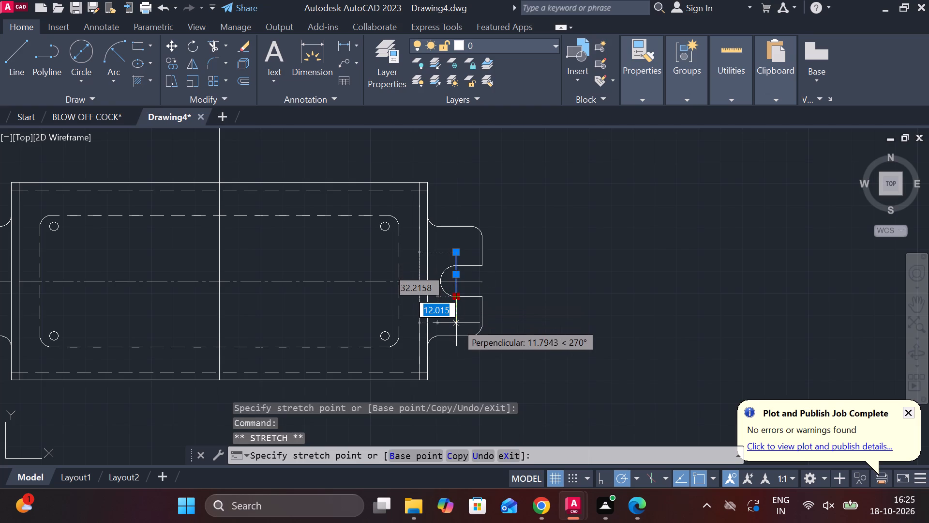
{"action": "left_click", "coordinate": [456, 323]}
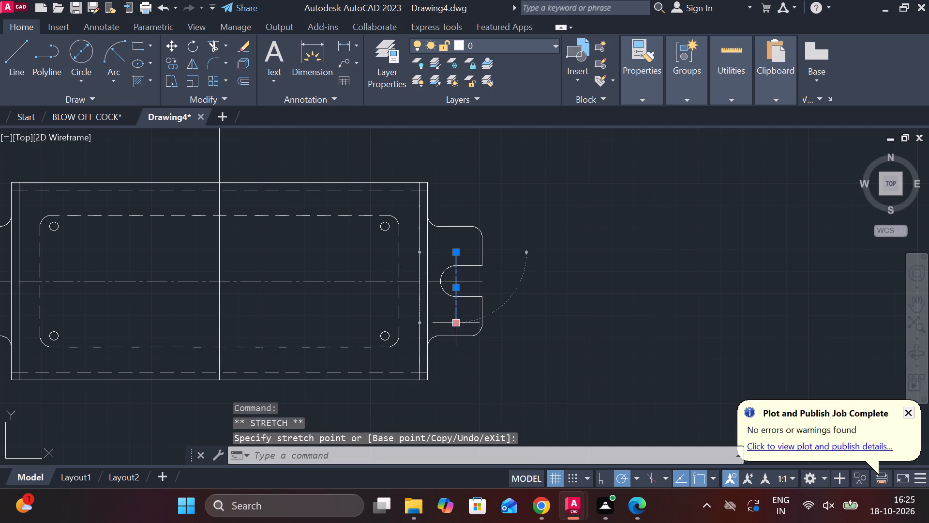
{"action": "left_click", "coordinate": [457, 323]}
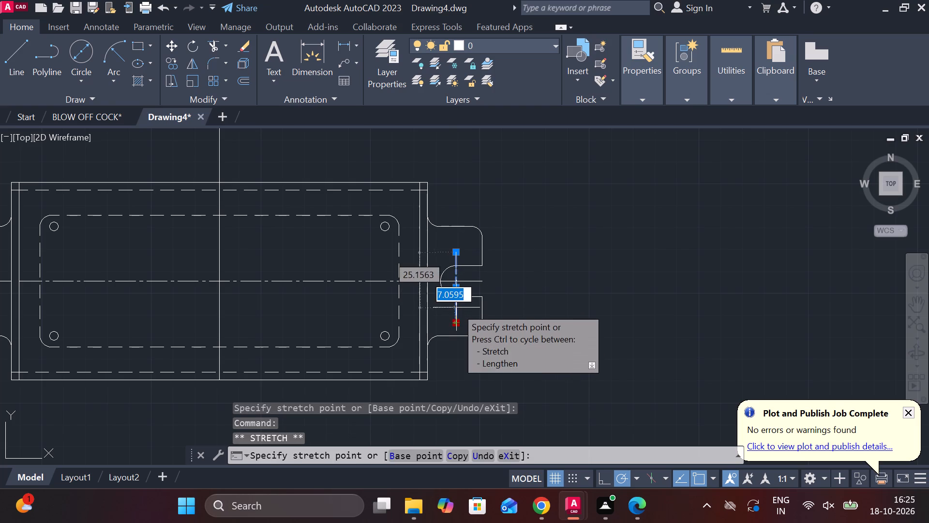
{"action": "left_click", "coordinate": [456, 308]}
{"action": "left_click", "coordinate": [457, 297]}
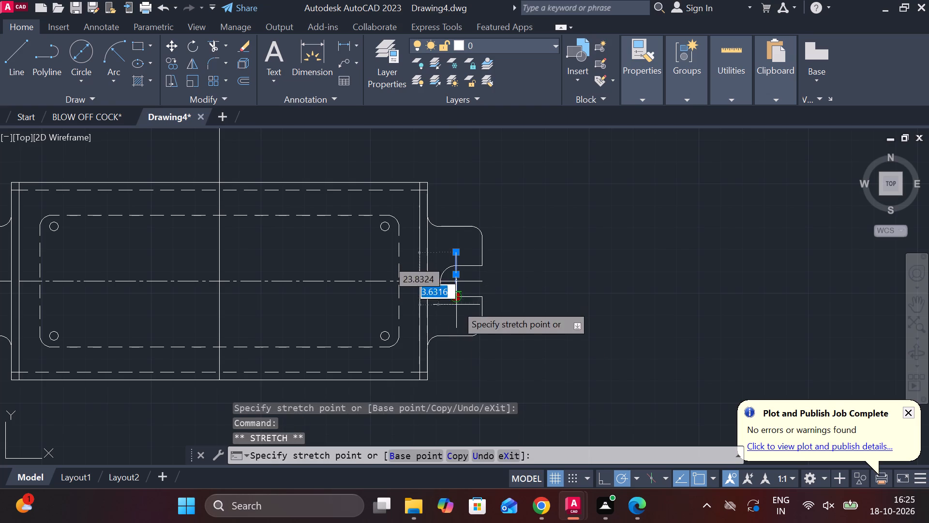
{"action": "left_click", "coordinate": [456, 316]}
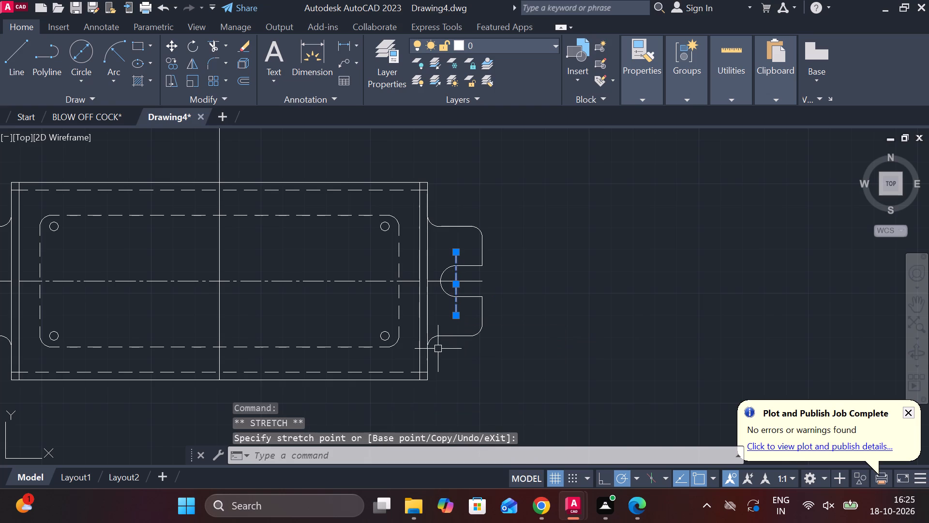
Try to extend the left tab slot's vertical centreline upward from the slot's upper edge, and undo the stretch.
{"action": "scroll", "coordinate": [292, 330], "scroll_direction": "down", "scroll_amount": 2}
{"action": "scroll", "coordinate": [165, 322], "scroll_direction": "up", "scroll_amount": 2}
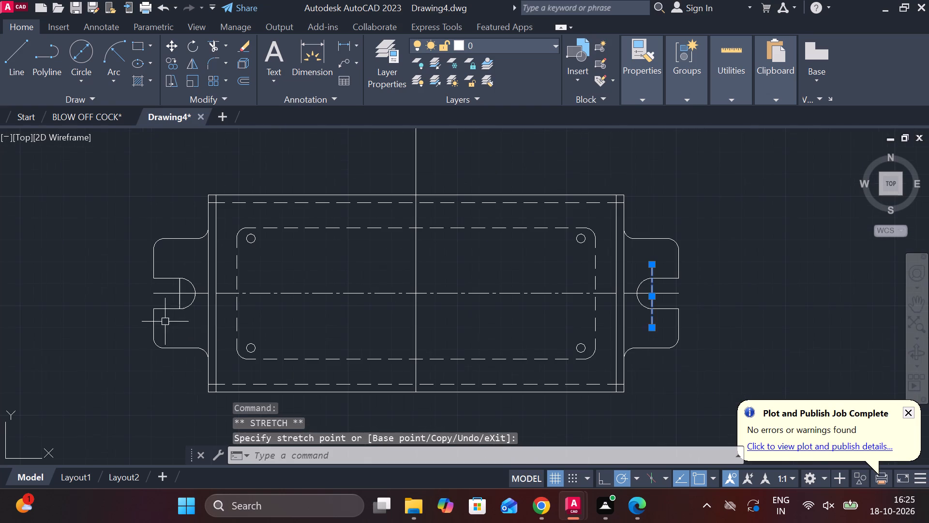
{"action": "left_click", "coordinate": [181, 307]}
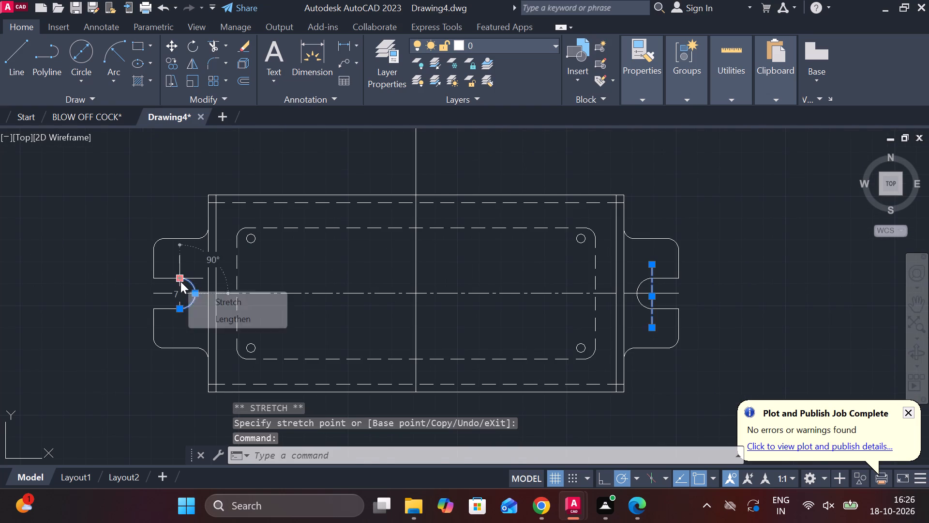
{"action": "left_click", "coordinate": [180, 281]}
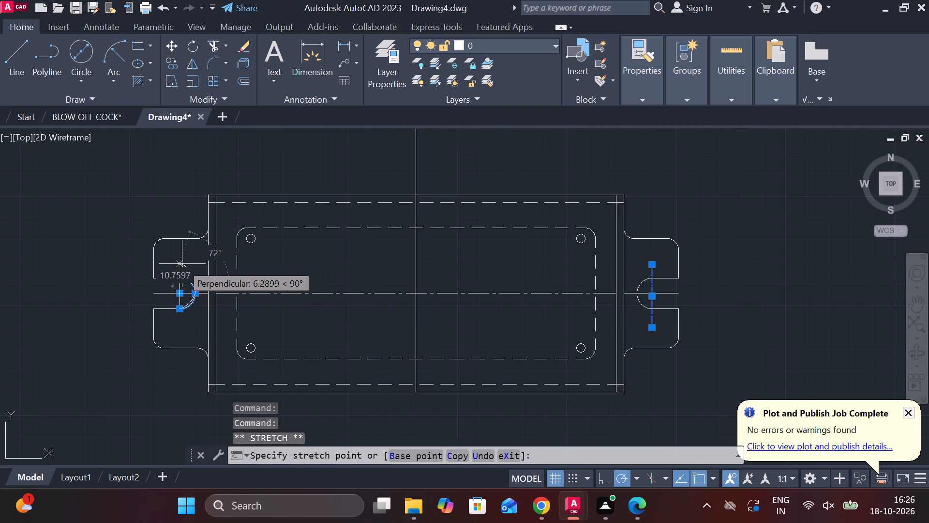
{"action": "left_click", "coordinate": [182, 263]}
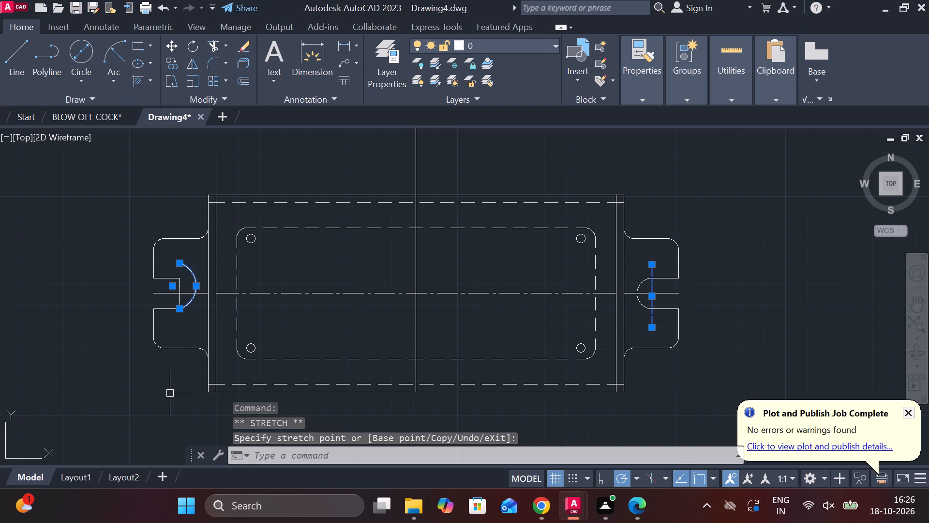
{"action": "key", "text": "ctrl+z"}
Extend the left tab slot's vertical centreline about 4 units above and about 5 units below the slot edges.
{"action": "scroll", "coordinate": [150, 285], "scroll_direction": "up", "scroll_amount": 3}
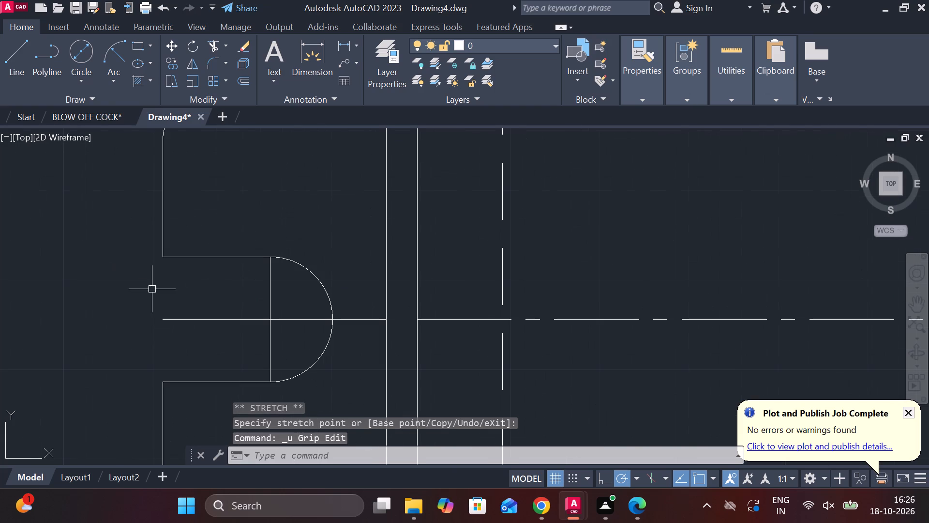
{"action": "left_click", "coordinate": [273, 342]}
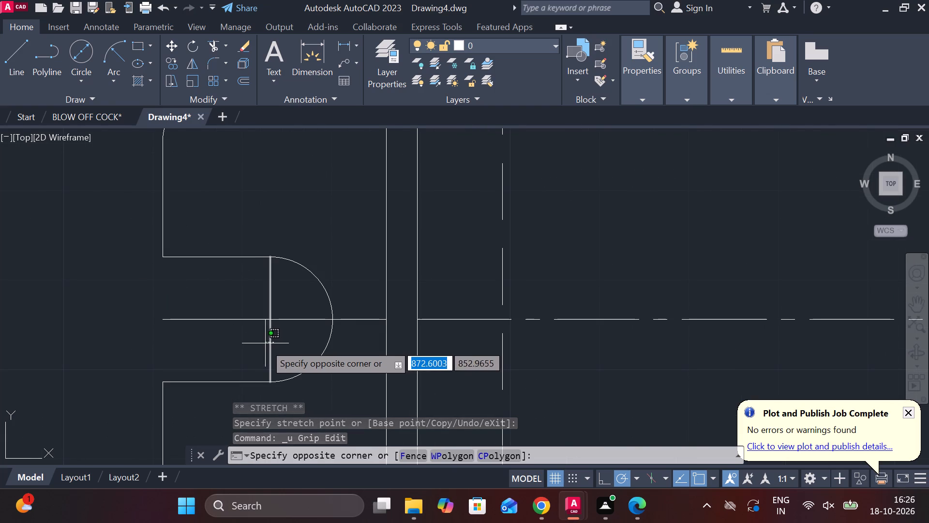
{"action": "left_click", "coordinate": [265, 344]}
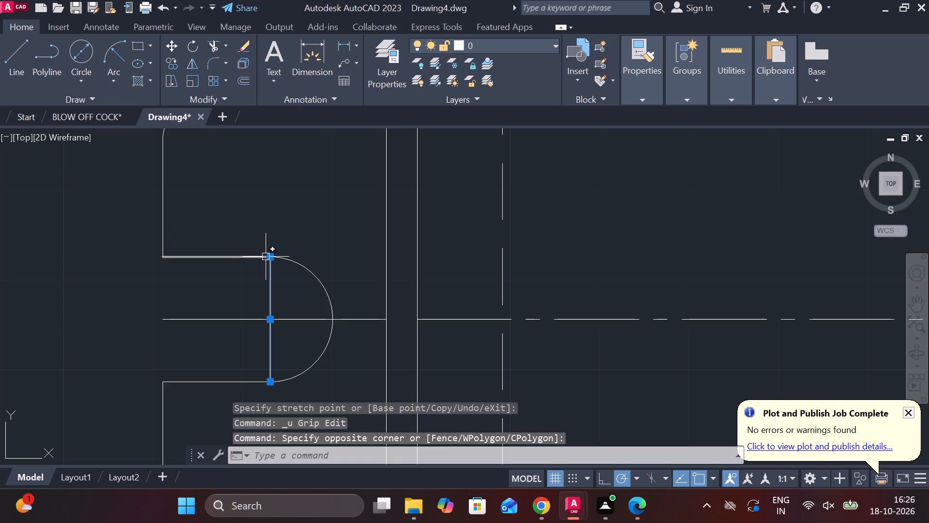
{"action": "left_click", "coordinate": [268, 257]}
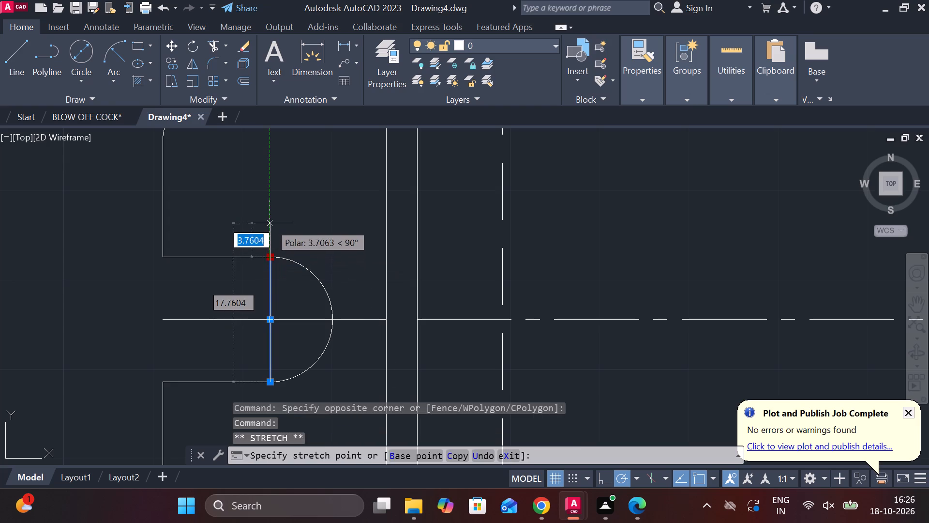
{"action": "left_click", "coordinate": [270, 222]}
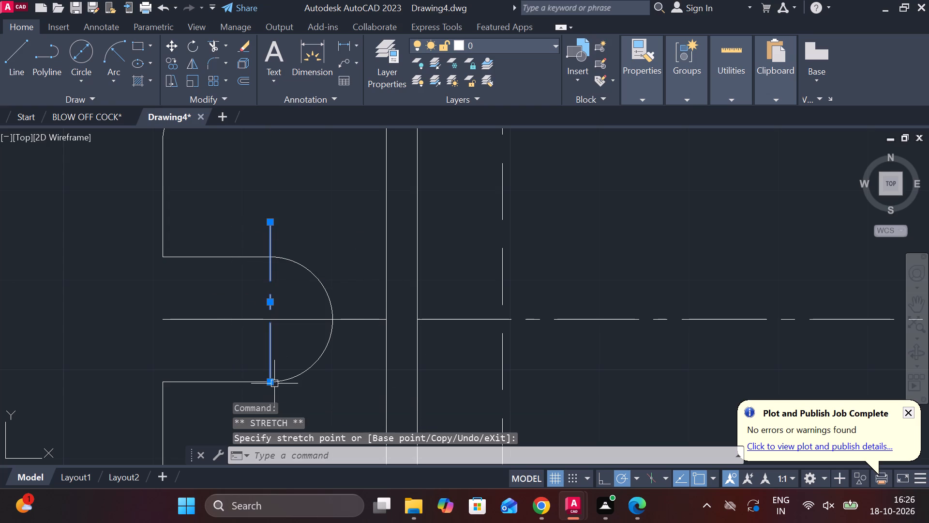
{"action": "left_click", "coordinate": [271, 384]}
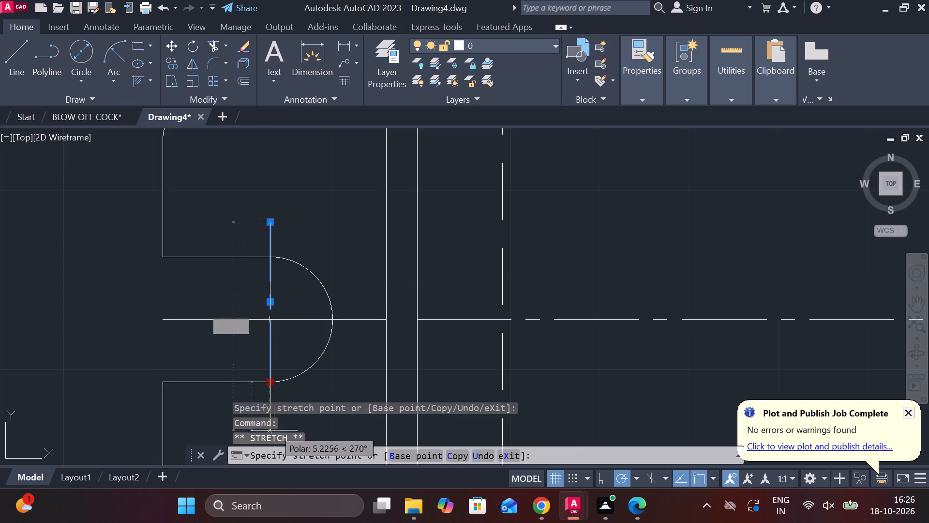
{"action": "left_click", "coordinate": [274, 432]}
{"action": "scroll", "coordinate": [364, 350], "scroll_direction": "down", "scroll_amount": 3}
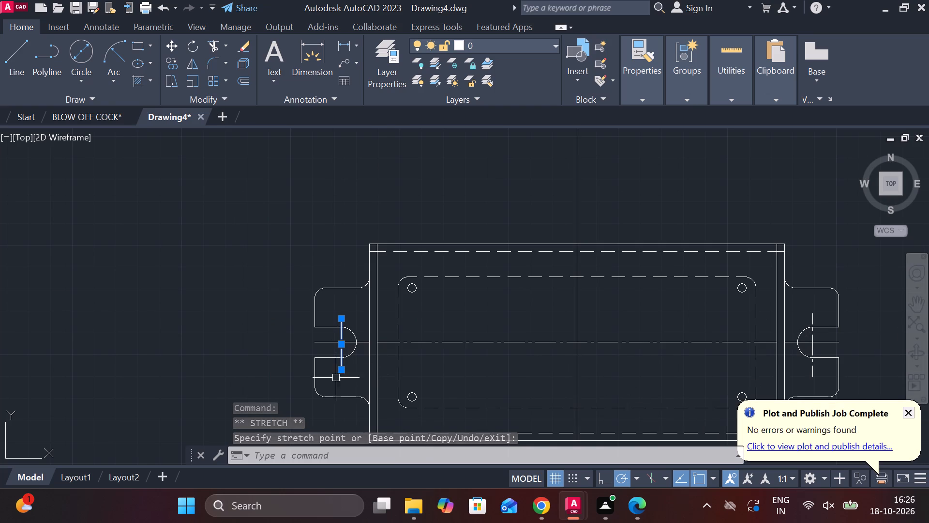
{"action": "left_click", "coordinate": [178, 375]}
{"action": "key", "text": "Escape"}
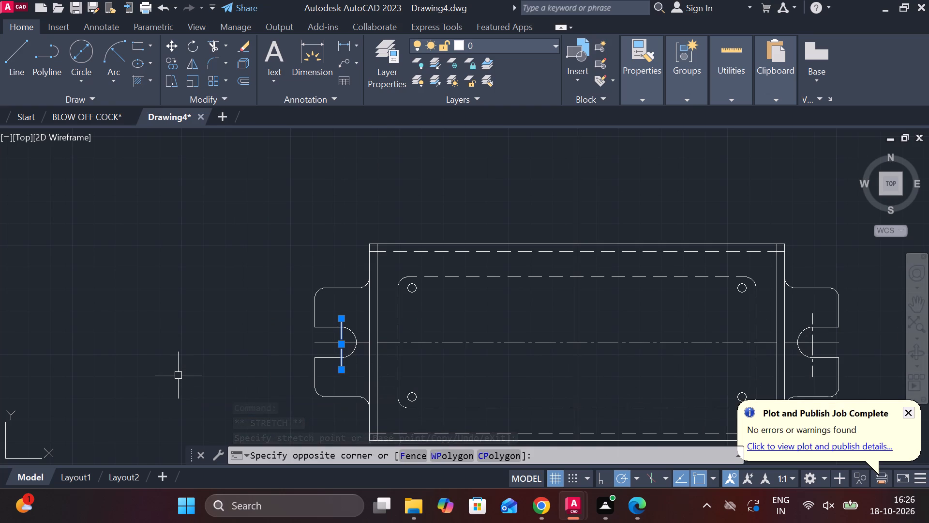
{"action": "key", "text": "Escape"}
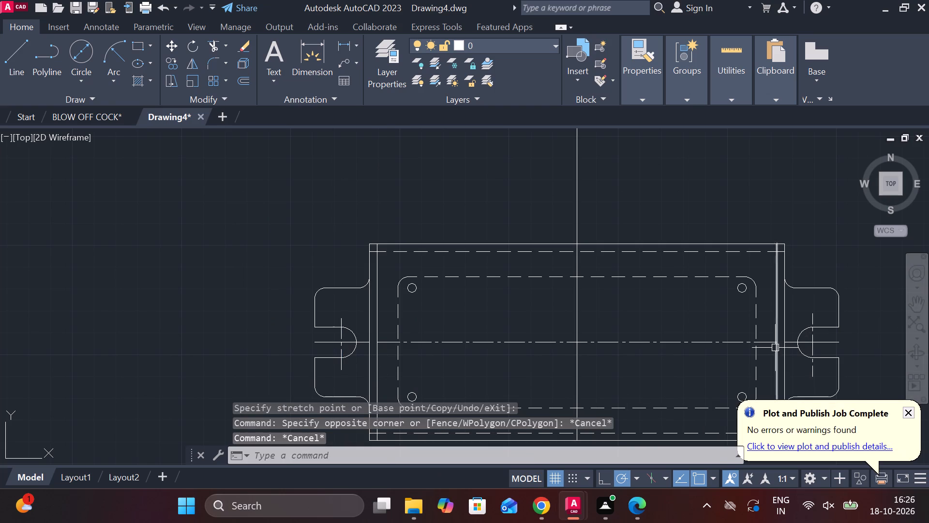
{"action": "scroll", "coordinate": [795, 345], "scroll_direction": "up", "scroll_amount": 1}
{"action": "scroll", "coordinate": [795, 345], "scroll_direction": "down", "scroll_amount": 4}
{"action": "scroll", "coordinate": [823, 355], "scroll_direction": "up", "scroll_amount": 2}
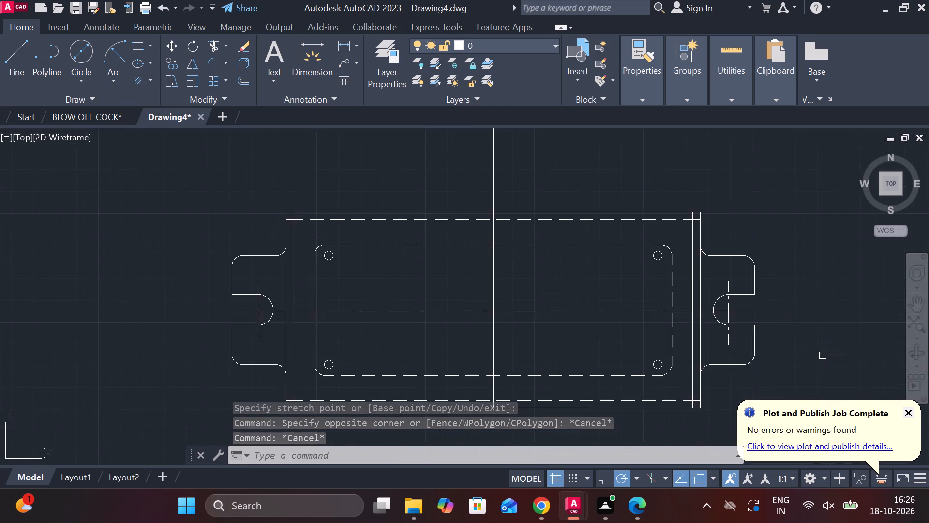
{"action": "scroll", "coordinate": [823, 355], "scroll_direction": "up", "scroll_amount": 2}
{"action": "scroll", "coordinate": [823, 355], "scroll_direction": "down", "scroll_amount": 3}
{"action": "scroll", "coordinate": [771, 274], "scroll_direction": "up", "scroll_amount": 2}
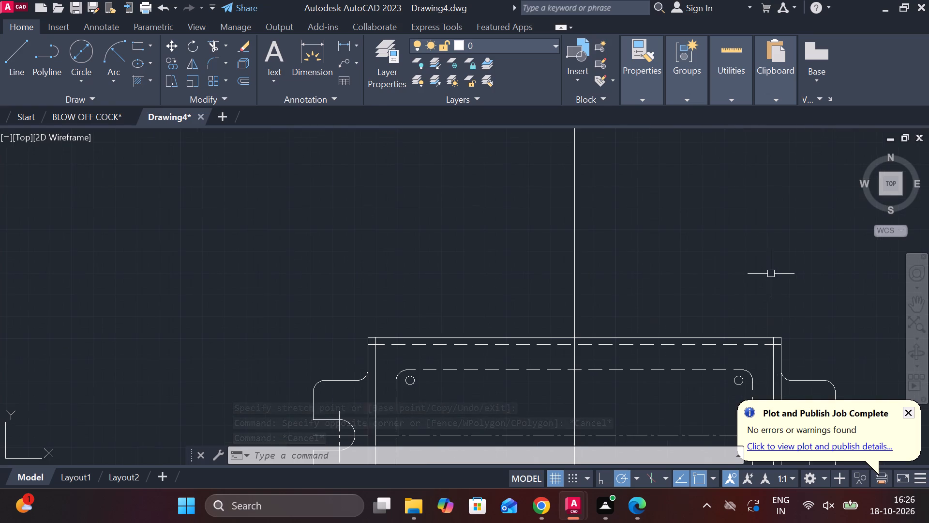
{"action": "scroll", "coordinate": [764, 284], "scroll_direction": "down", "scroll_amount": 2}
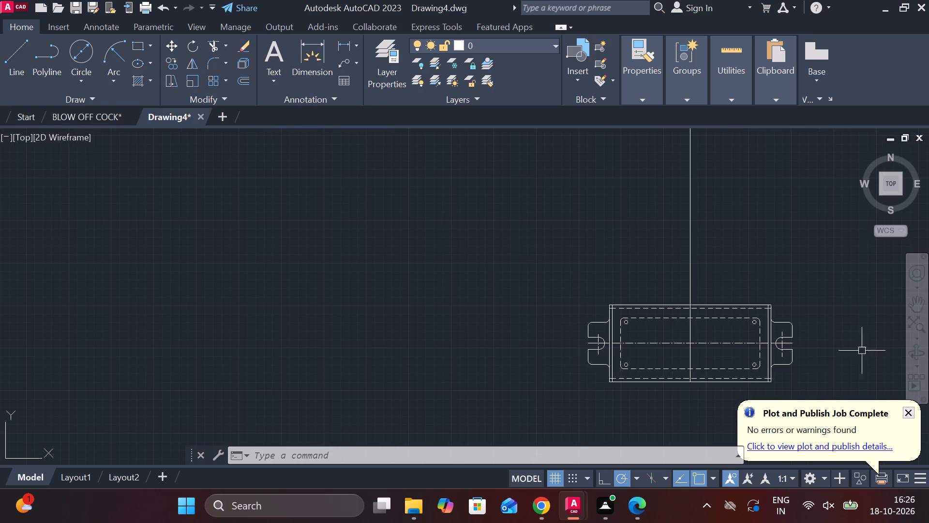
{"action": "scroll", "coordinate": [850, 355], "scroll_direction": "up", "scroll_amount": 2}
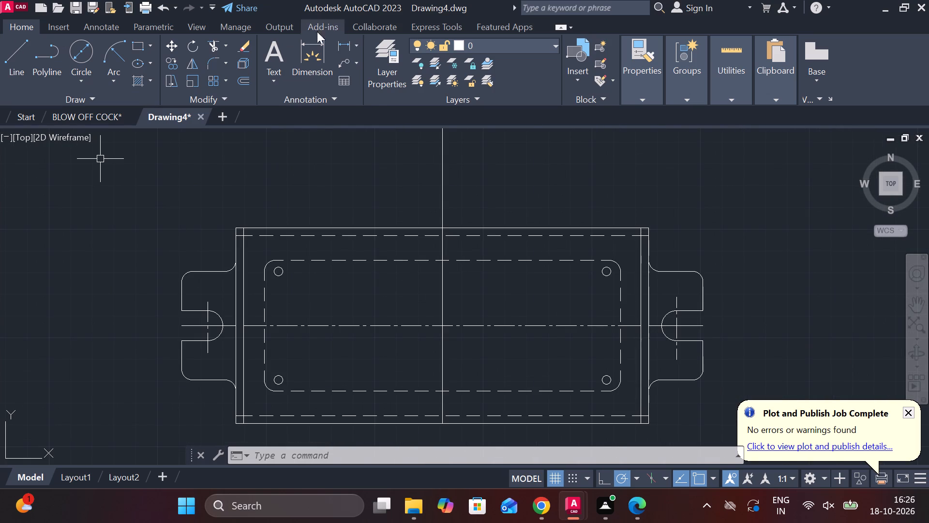
Add a horizontal linear dimension across the full width of the main outer rectangle, placed below its bottom edge.
{"action": "left_click", "coordinate": [347, 48]}
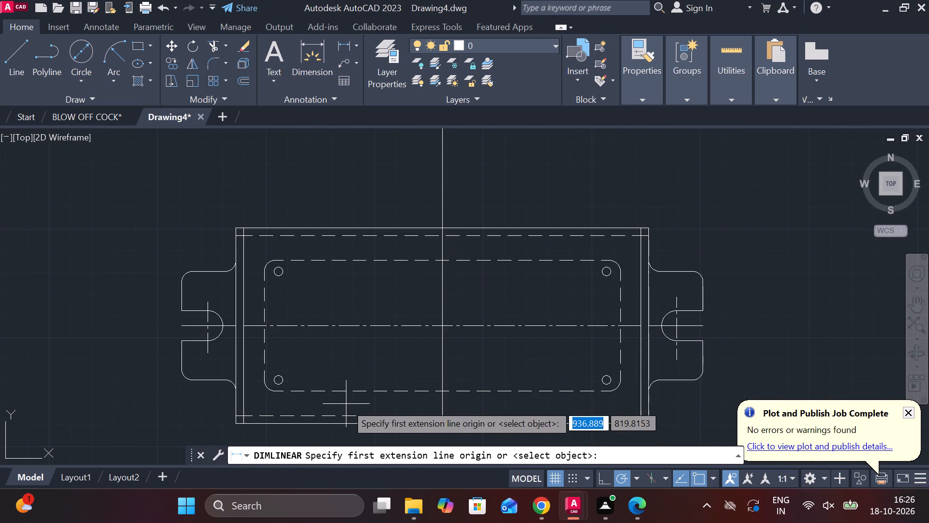
{"action": "scroll", "coordinate": [346, 404], "scroll_direction": "down", "scroll_amount": 1}
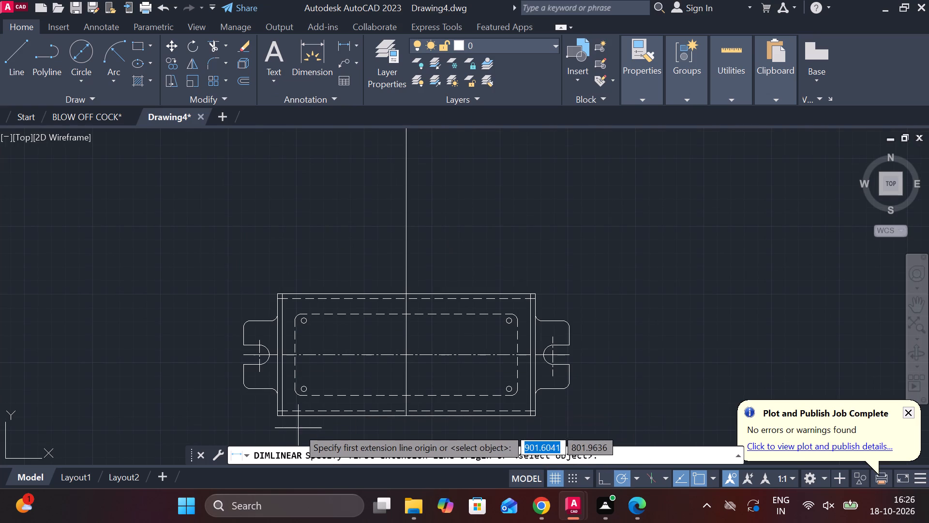
{"action": "scroll", "coordinate": [298, 425], "scroll_direction": "up", "scroll_amount": 2}
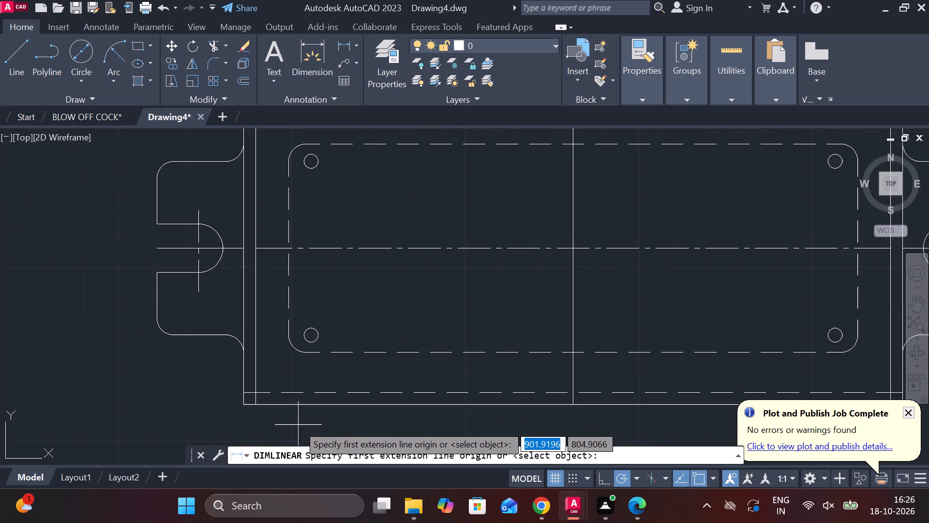
{"action": "scroll", "coordinate": [298, 425], "scroll_direction": "up", "scroll_amount": 1}
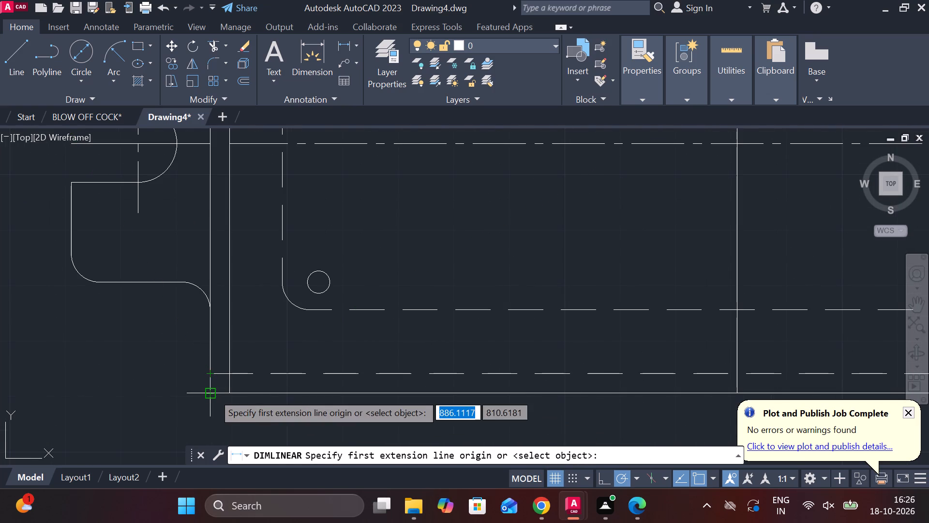
{"action": "left_click", "coordinate": [213, 393]}
{"action": "scroll", "coordinate": [880, 362], "scroll_direction": "down", "scroll_amount": 2}
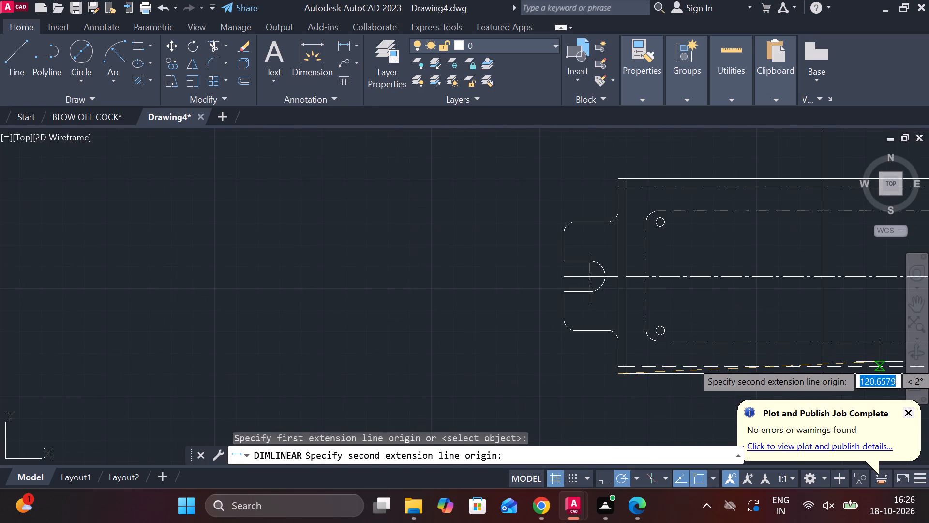
{"action": "scroll", "coordinate": [358, 352], "scroll_direction": "down", "scroll_amount": 2}
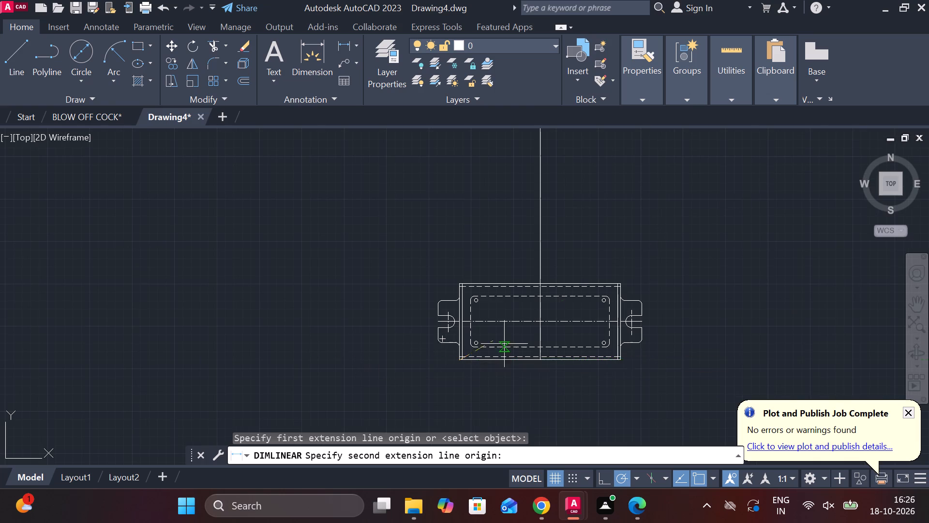
{"action": "scroll", "coordinate": [623, 361], "scroll_direction": "up", "scroll_amount": 3}
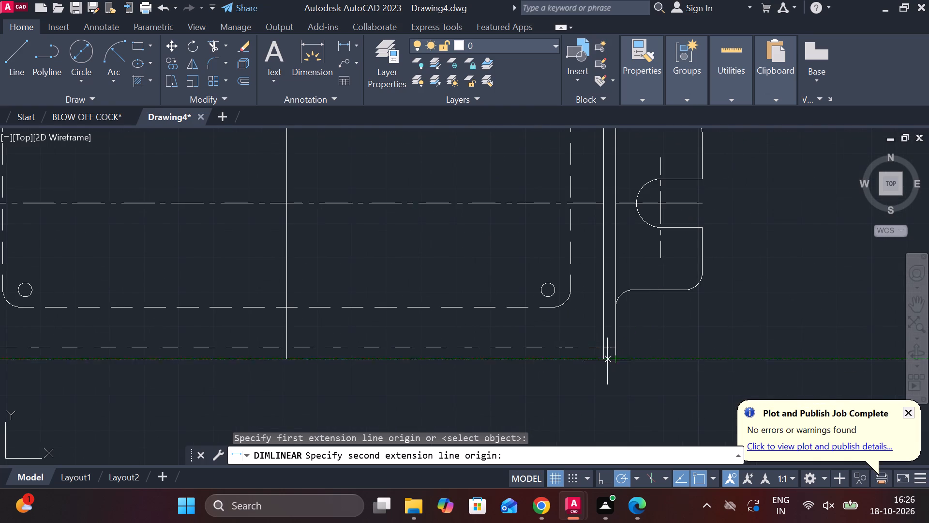
{"action": "left_click", "coordinate": [615, 361]}
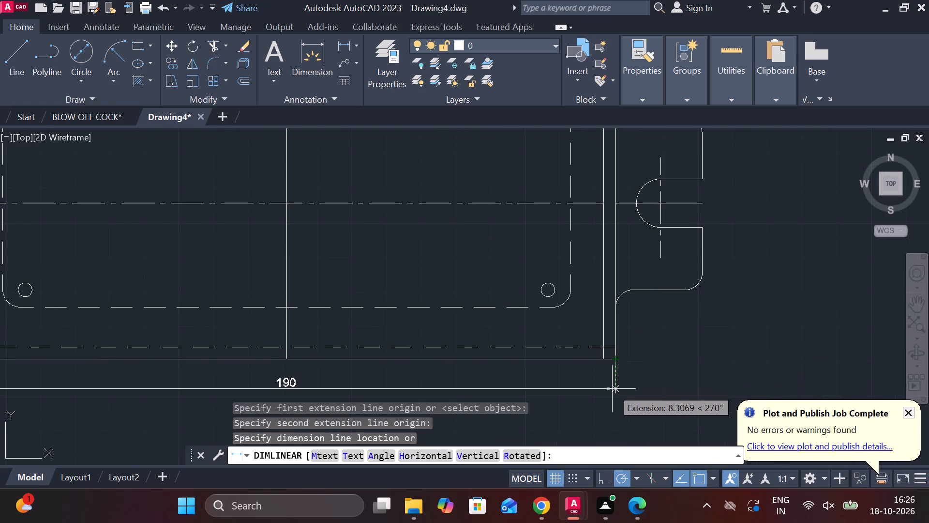
{"action": "scroll", "coordinate": [612, 397], "scroll_direction": "down", "scroll_amount": 1}
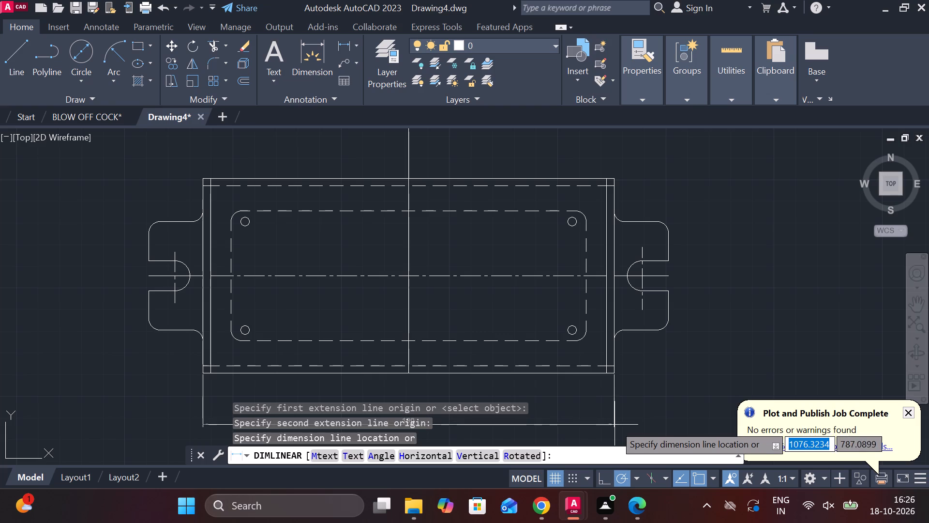
{"action": "left_click", "coordinate": [614, 426]}
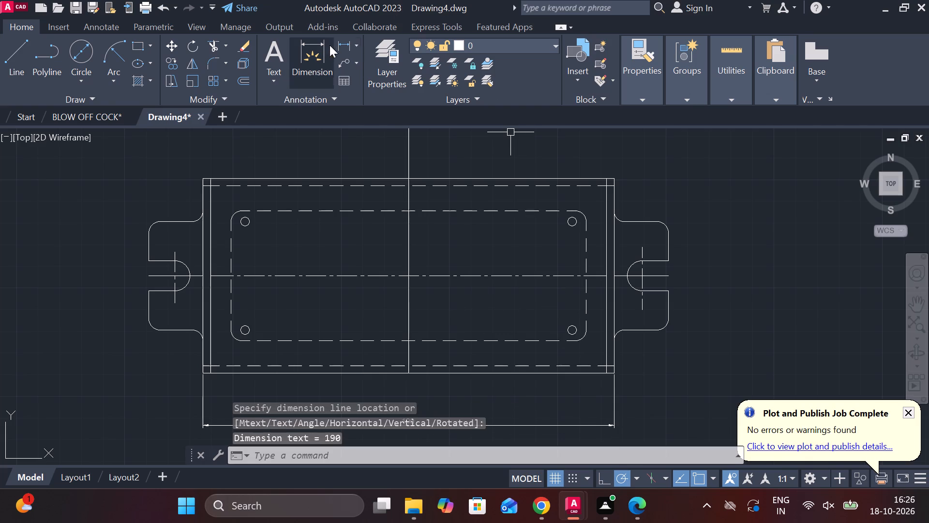
Add a horizontal linear dimension between the two inner vertical lines, placed between the main rectangle's bottom edge and the full-width dimension.
{"action": "left_click", "coordinate": [345, 45]}
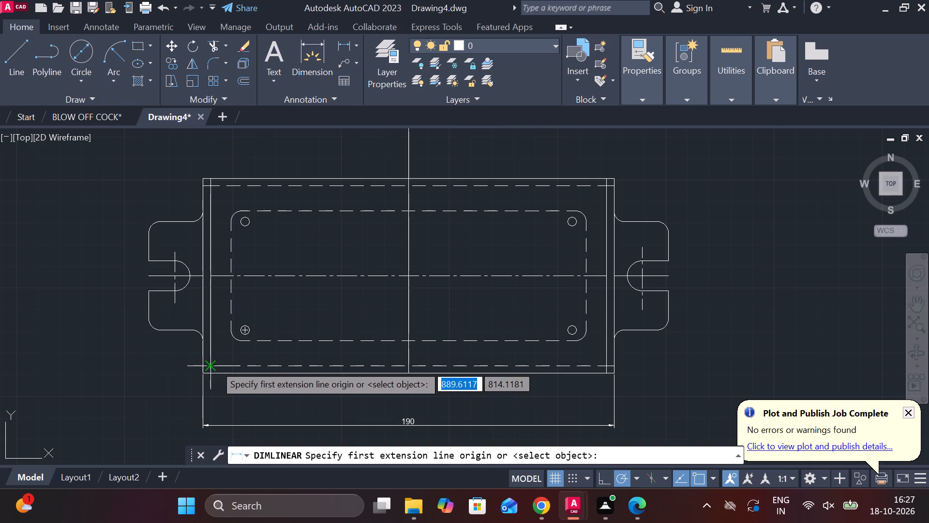
{"action": "left_click", "coordinate": [215, 365]}
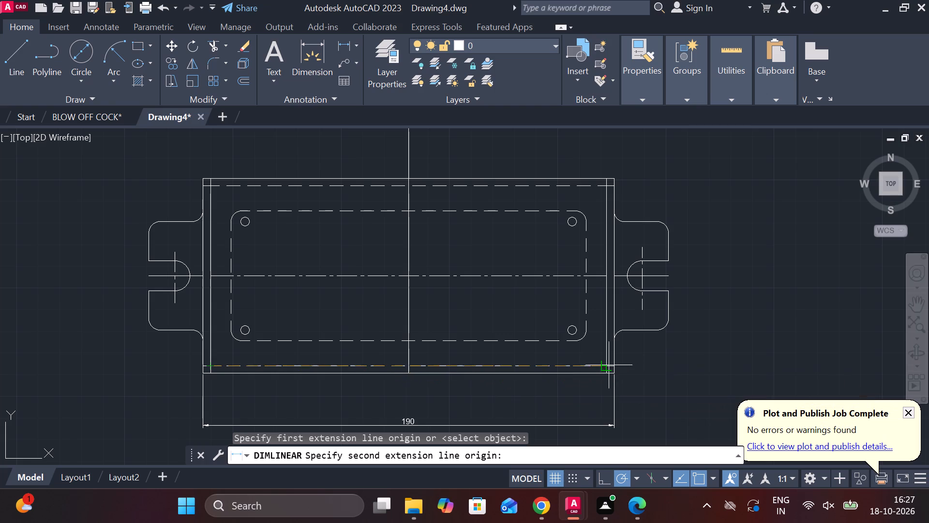
{"action": "left_click", "coordinate": [608, 365]}
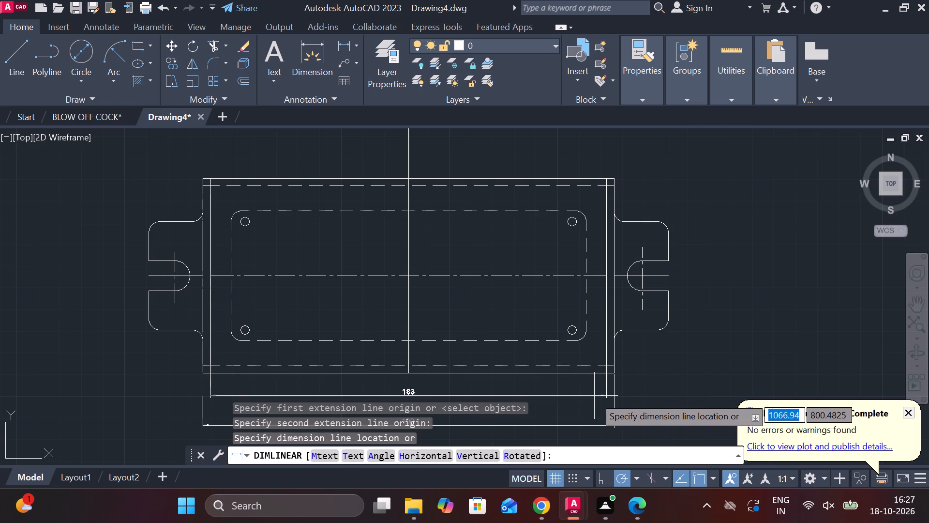
{"action": "left_click", "coordinate": [594, 403]}
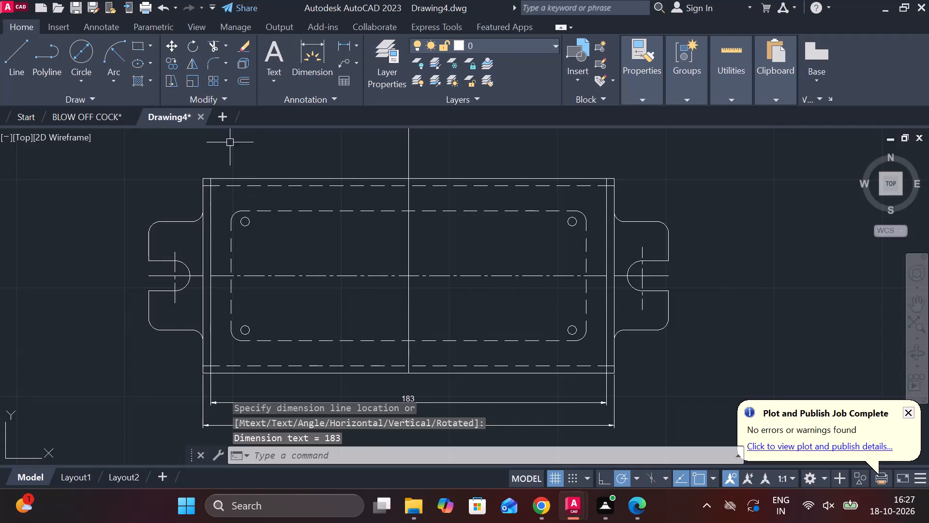
Add a horizontal linear dimension across the overall width between the two tabs' outer edges, placed below the existing dimensions.
{"action": "left_click", "coordinate": [340, 48]}
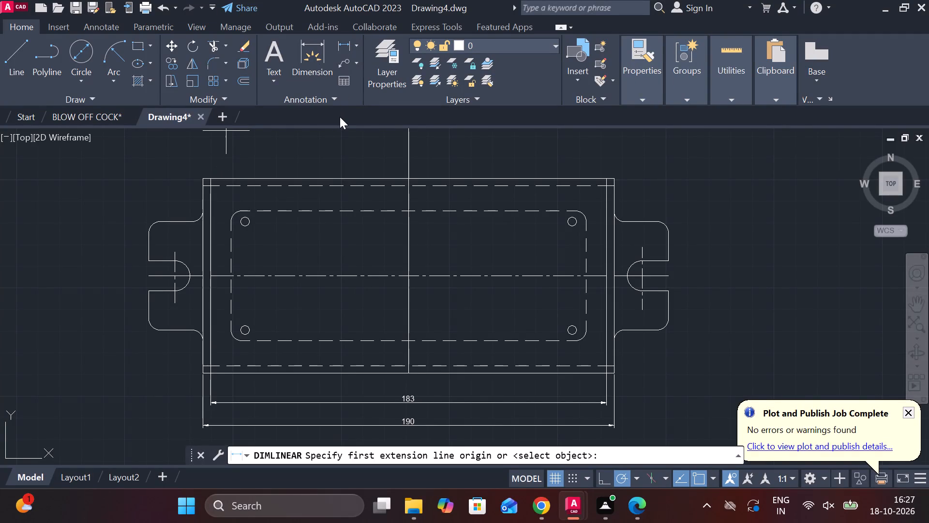
{"action": "left_click", "coordinate": [148, 321]}
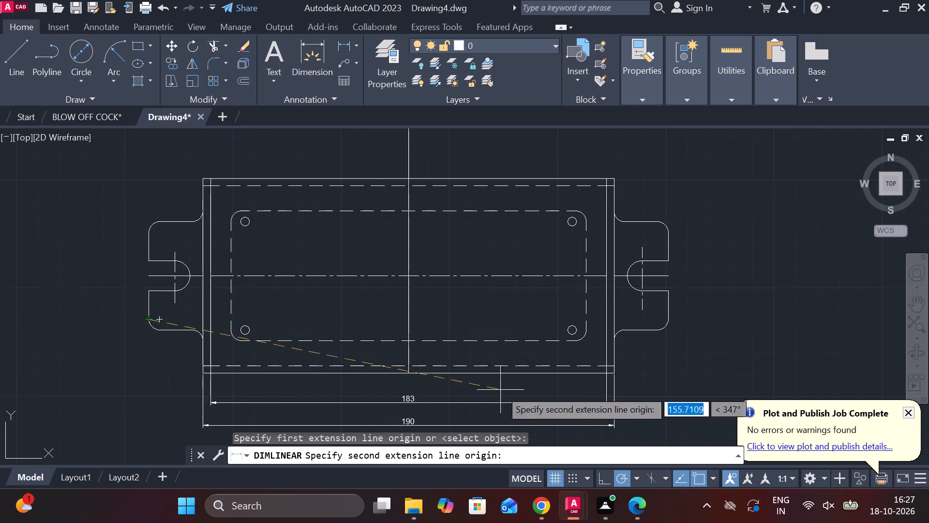
{"action": "left_click", "coordinate": [669, 321]}
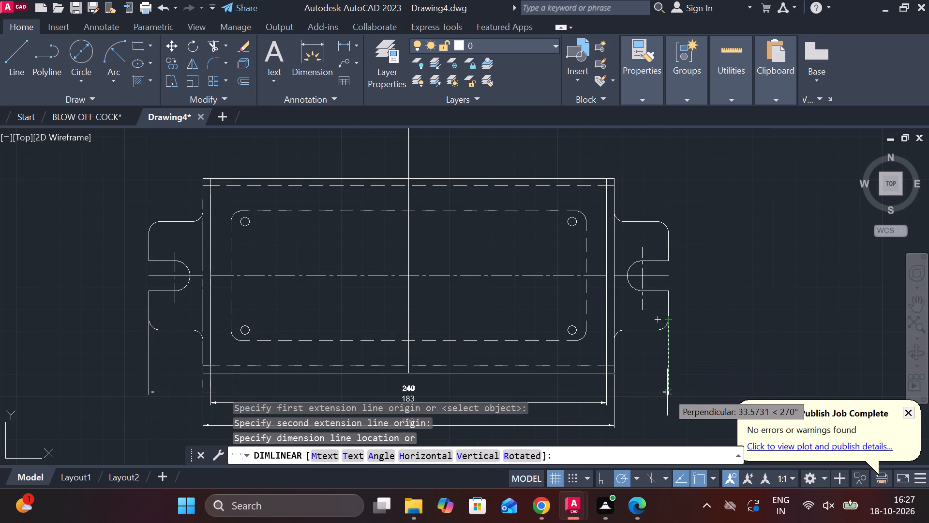
{"action": "scroll", "coordinate": [667, 392], "scroll_direction": "down", "scroll_amount": 2}
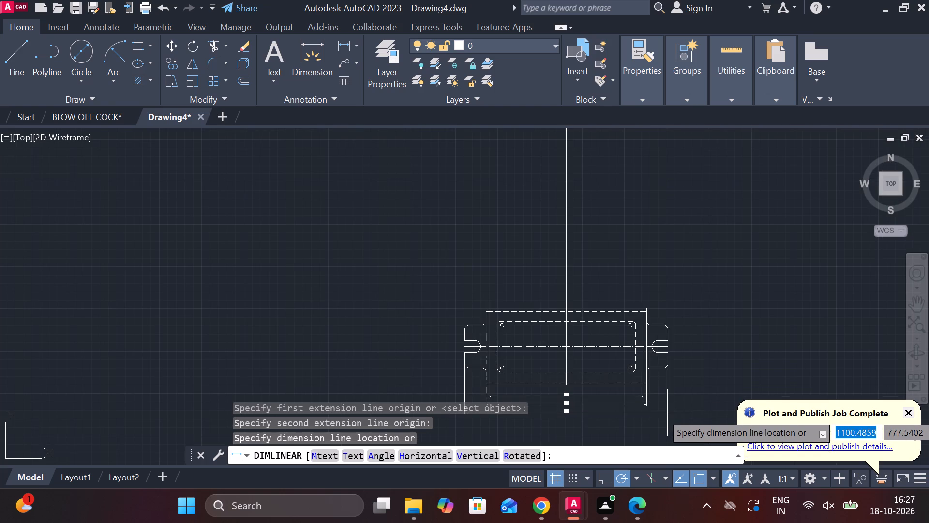
{"action": "left_click", "coordinate": [668, 415]}
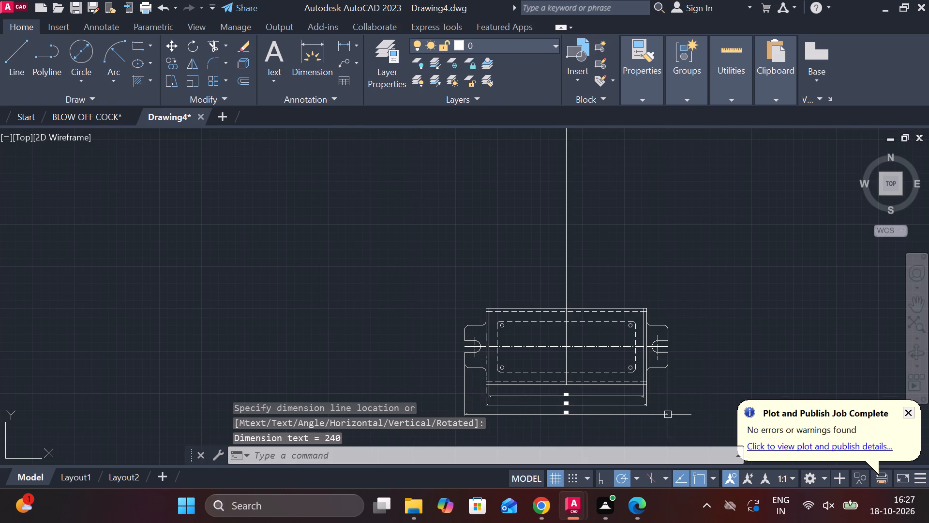
Add a vertical linear dimension between the left tab's upper and lower fillet ends on the main rectangle, placed outside the left tab.
{"action": "scroll", "coordinate": [626, 396], "scroll_direction": "up", "scroll_amount": 2}
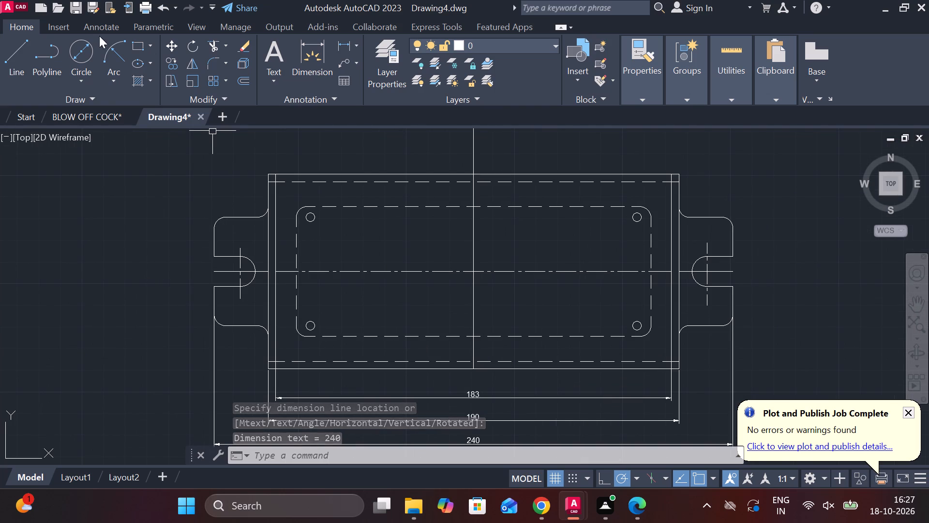
{"action": "left_click", "coordinate": [344, 47]}
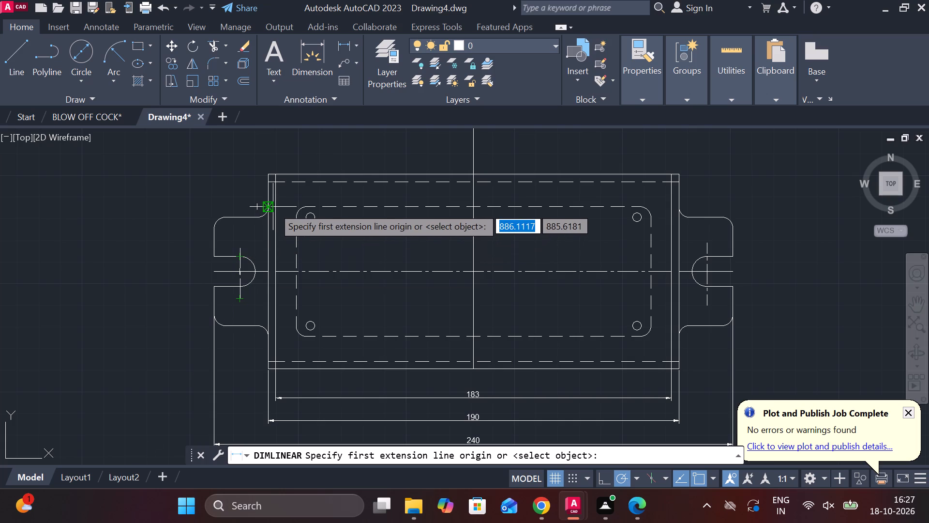
{"action": "scroll", "coordinate": [269, 207], "scroll_direction": "up", "scroll_amount": 1}
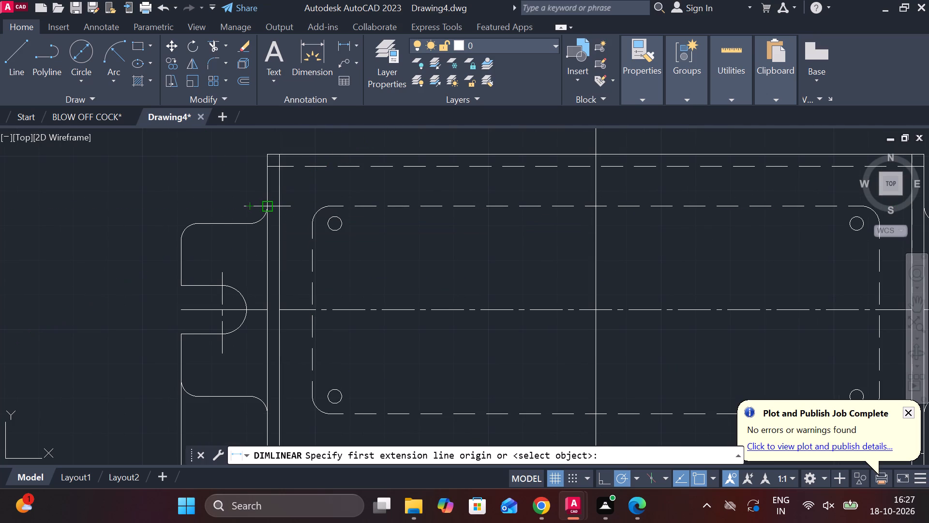
{"action": "left_click", "coordinate": [267, 208]}
{"action": "scroll", "coordinate": [254, 314], "scroll_direction": "up", "scroll_amount": 1}
{"action": "scroll", "coordinate": [254, 314], "scroll_direction": "down", "scroll_amount": 1}
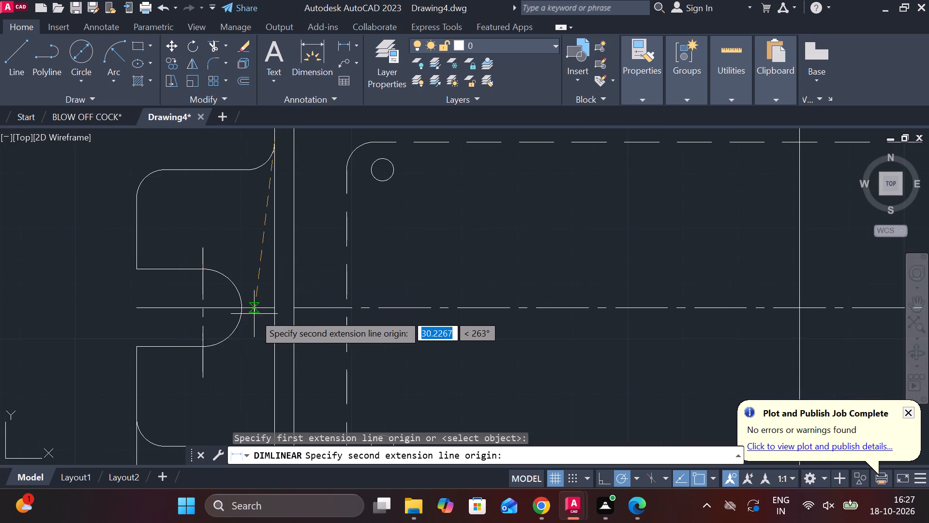
{"action": "scroll", "coordinate": [254, 314], "scroll_direction": "down", "scroll_amount": 1}
{"action": "scroll", "coordinate": [254, 314], "scroll_direction": "up", "scroll_amount": 3}
{"action": "scroll", "coordinate": [254, 314], "scroll_direction": "down", "scroll_amount": 4}
{"action": "scroll", "coordinate": [265, 358], "scroll_direction": "up", "scroll_amount": 1}
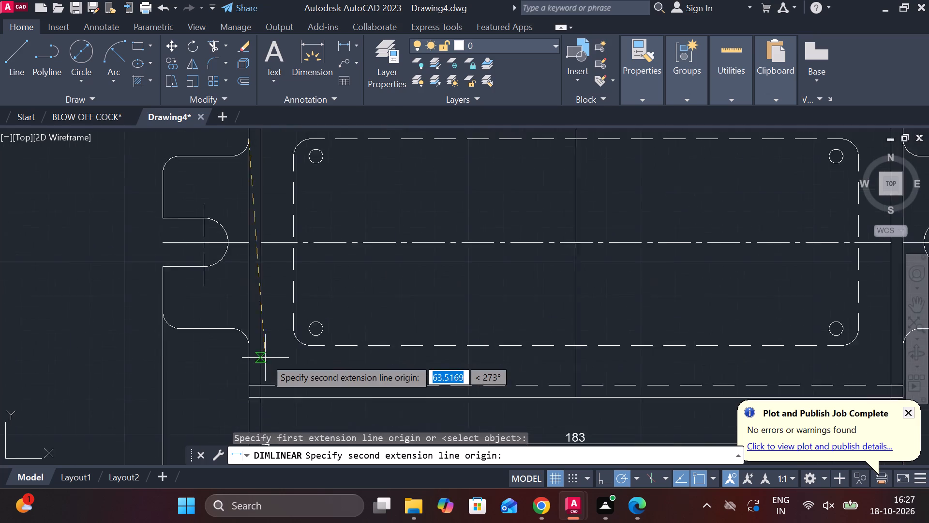
{"action": "scroll", "coordinate": [265, 358], "scroll_direction": "up", "scroll_amount": 3}
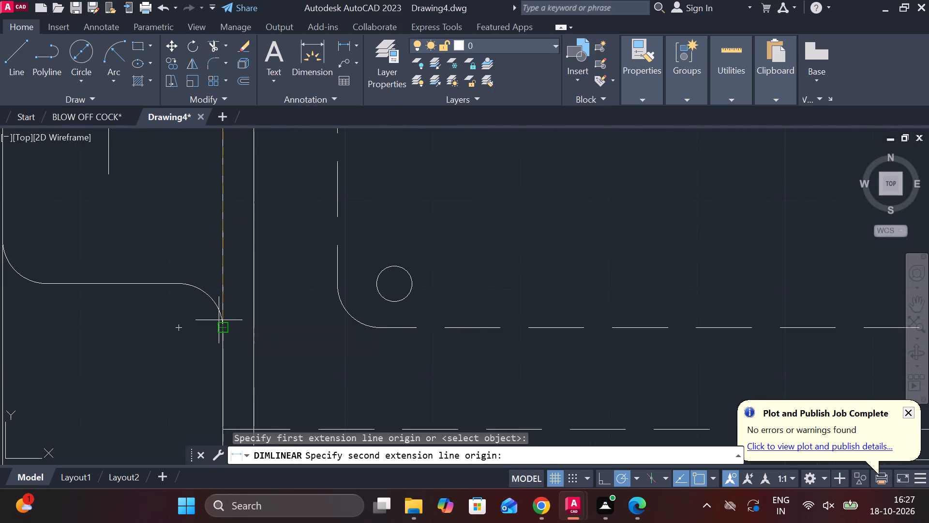
{"action": "left_click", "coordinate": [219, 320]}
{"action": "scroll", "coordinate": [105, 311], "scroll_direction": "down", "scroll_amount": 3}
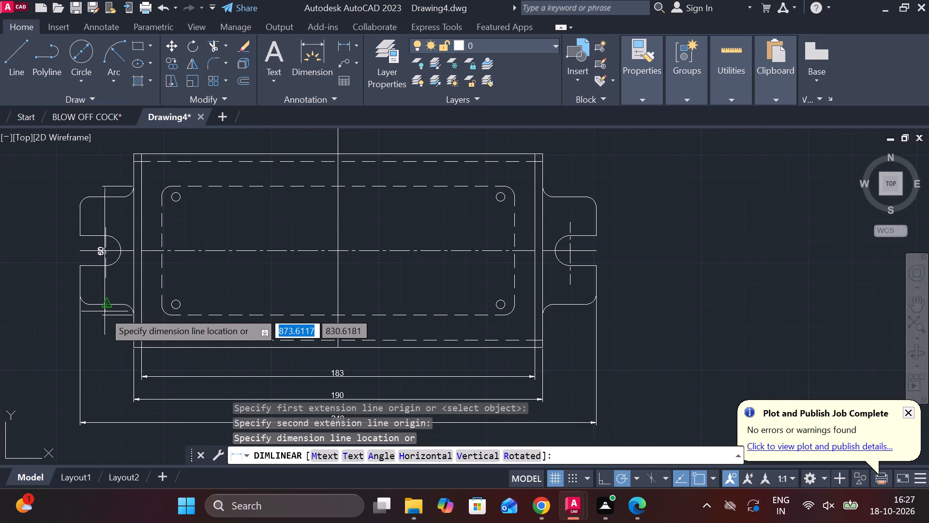
{"action": "scroll", "coordinate": [68, 311], "scroll_direction": "up", "scroll_amount": 3}
{"action": "scroll", "coordinate": [68, 311], "scroll_direction": "down", "scroll_amount": 2}
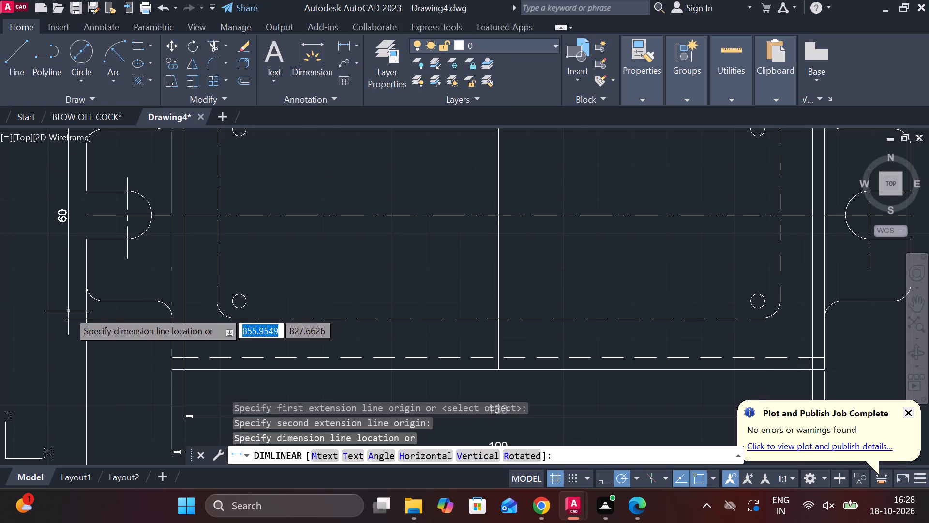
{"action": "left_click", "coordinate": [45, 277]}
Add a vertical linear dimension for the right tab's height between its top and bottom edges, placed to the right of the tab.
{"action": "scroll", "coordinate": [402, 310], "scroll_direction": "down", "scroll_amount": 3}
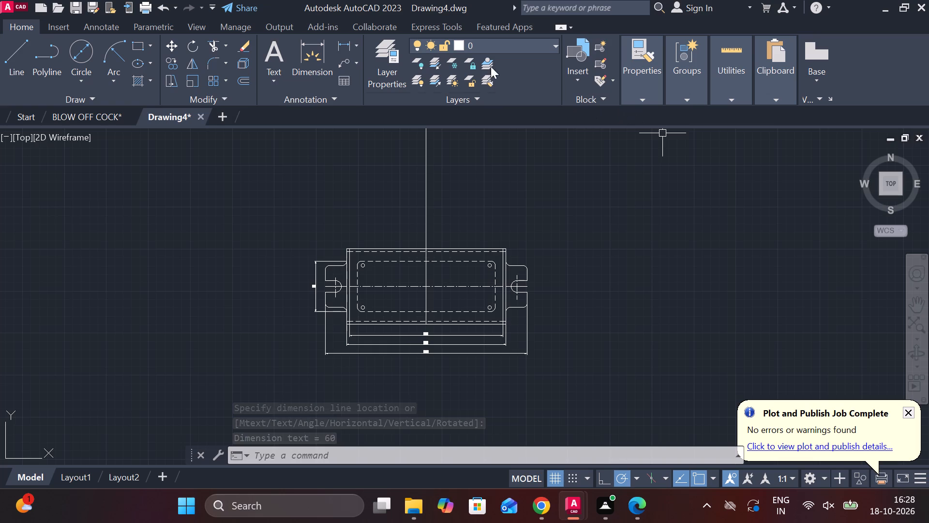
{"action": "left_click", "coordinate": [348, 47]}
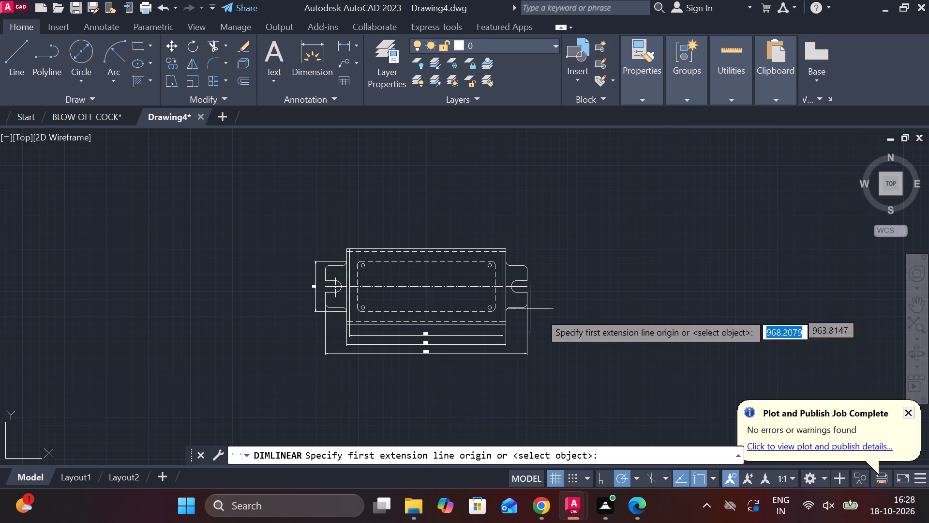
{"action": "scroll", "coordinate": [527, 255], "scroll_direction": "up", "scroll_amount": 2}
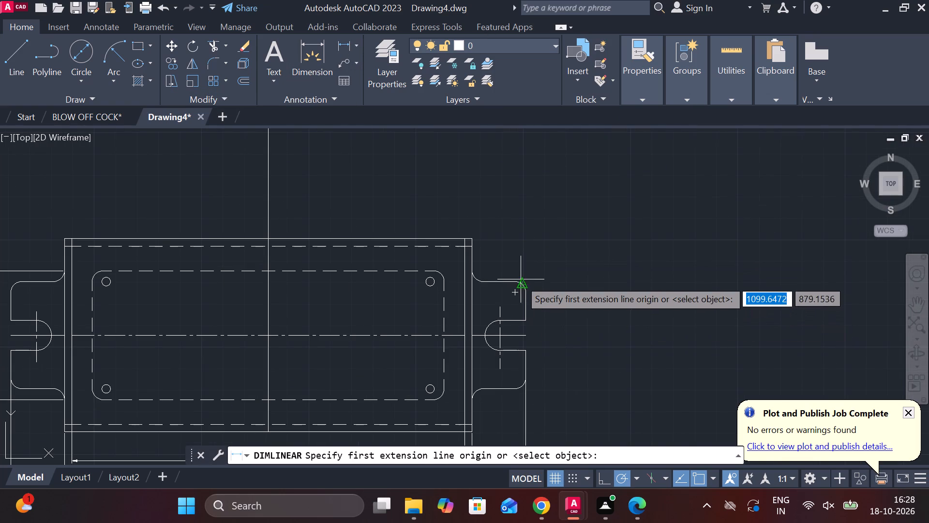
{"action": "left_click", "coordinate": [519, 279]}
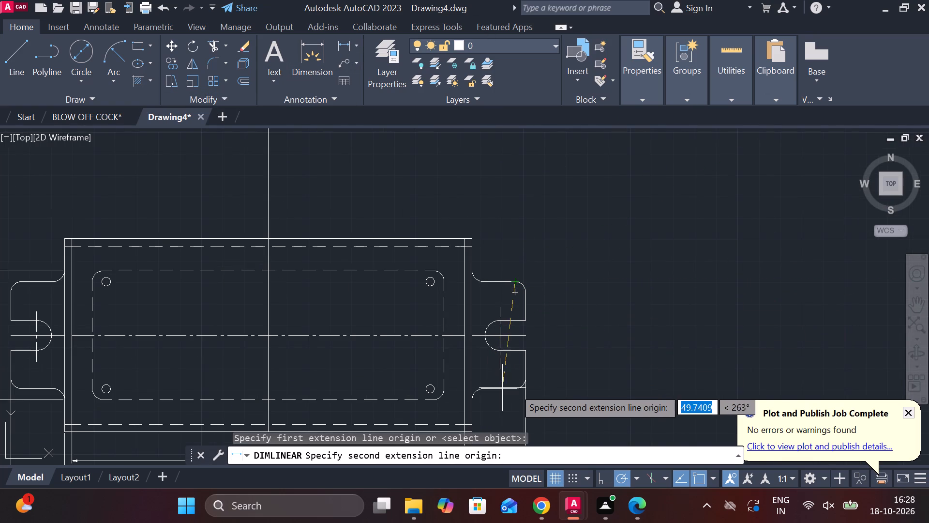
{"action": "left_click", "coordinate": [514, 388]}
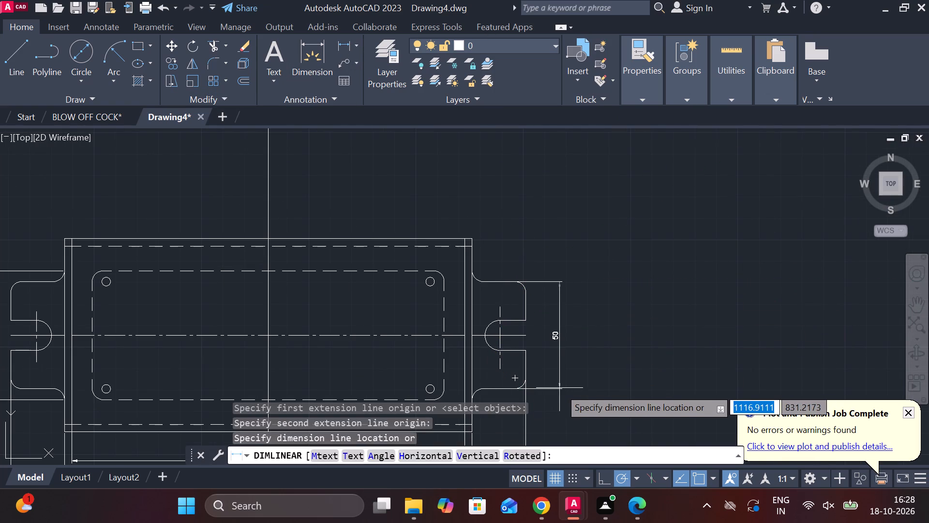
{"action": "left_click", "coordinate": [588, 389]}
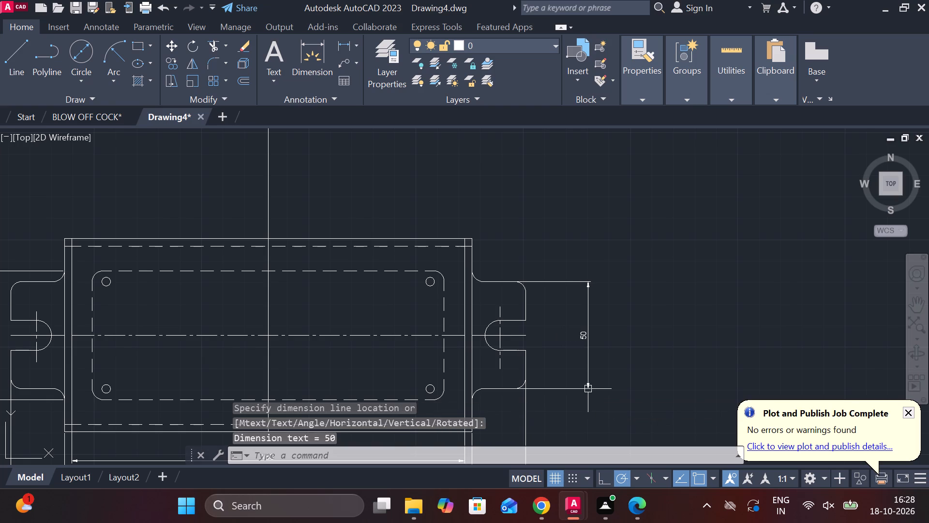
Add a vertical linear dimension for the right tab's slot opening, placed between the tab and its height dimension.
{"action": "left_click", "coordinate": [342, 49]}
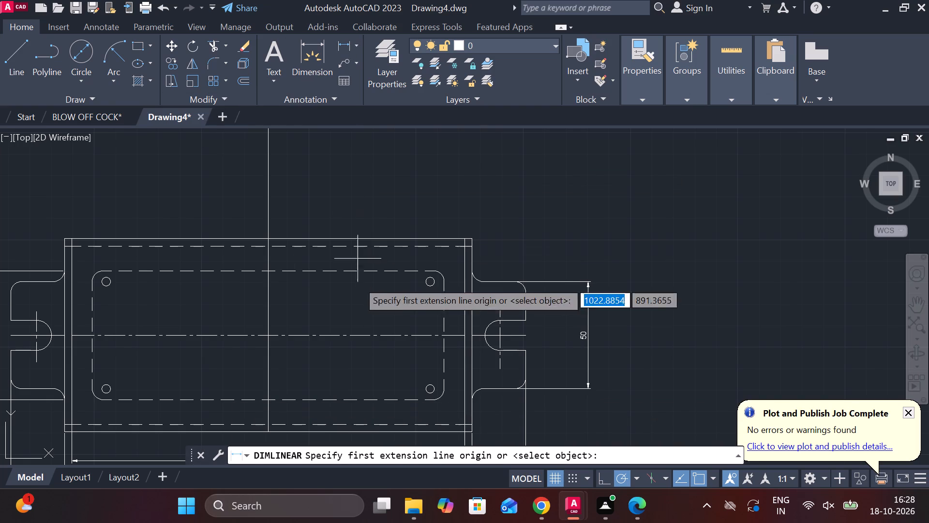
{"action": "left_click", "coordinate": [526, 320]}
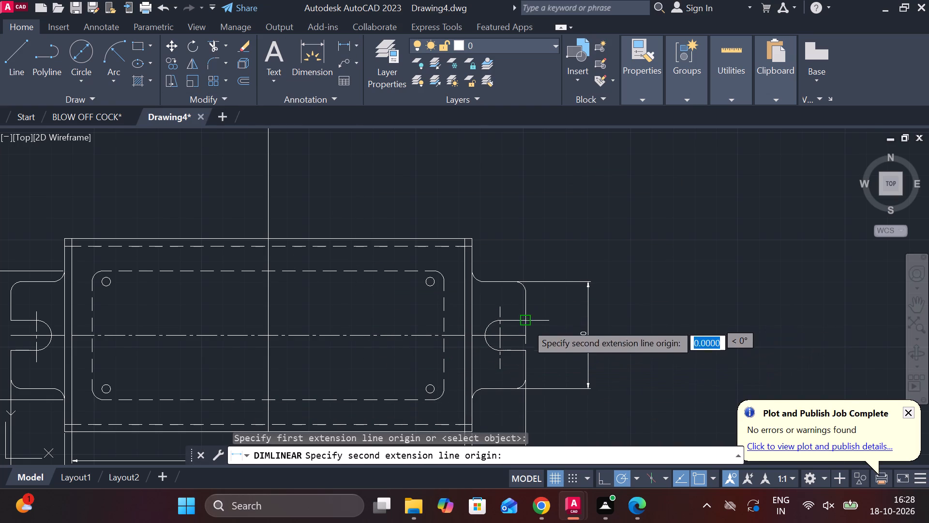
{"action": "left_click", "coordinate": [525, 349]}
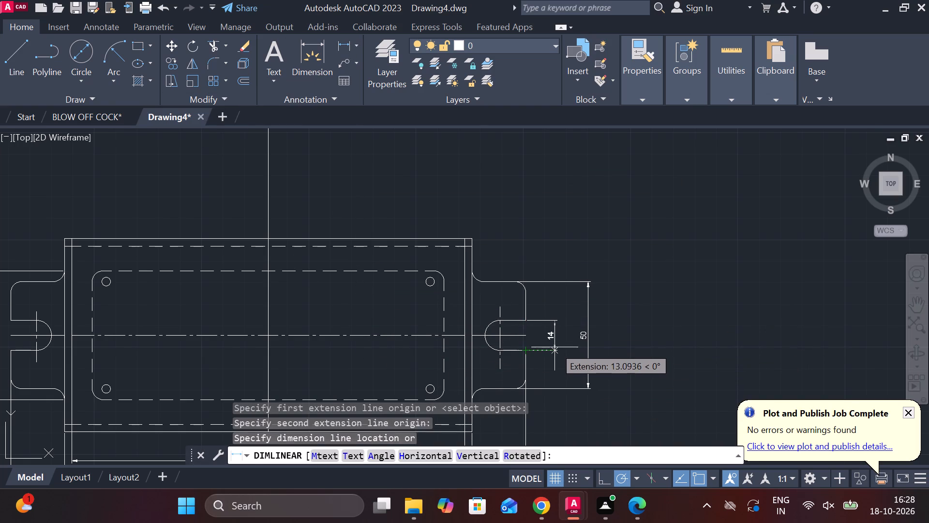
{"action": "left_click", "coordinate": [548, 346]}
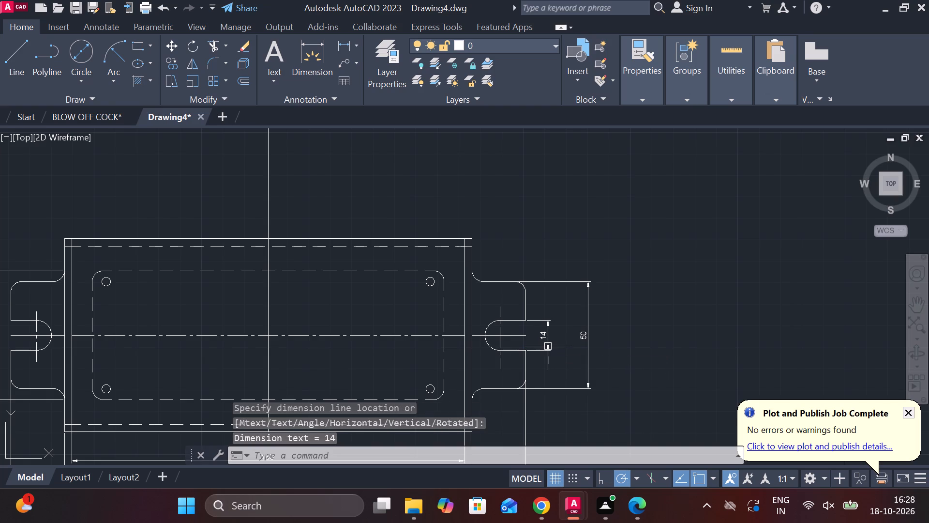
Add a radius dimension to the right tab's upper outer corner, placed above and to the right of the arc.
{"action": "left_click", "coordinate": [355, 44]}
{"action": "left_click", "coordinate": [372, 188]}
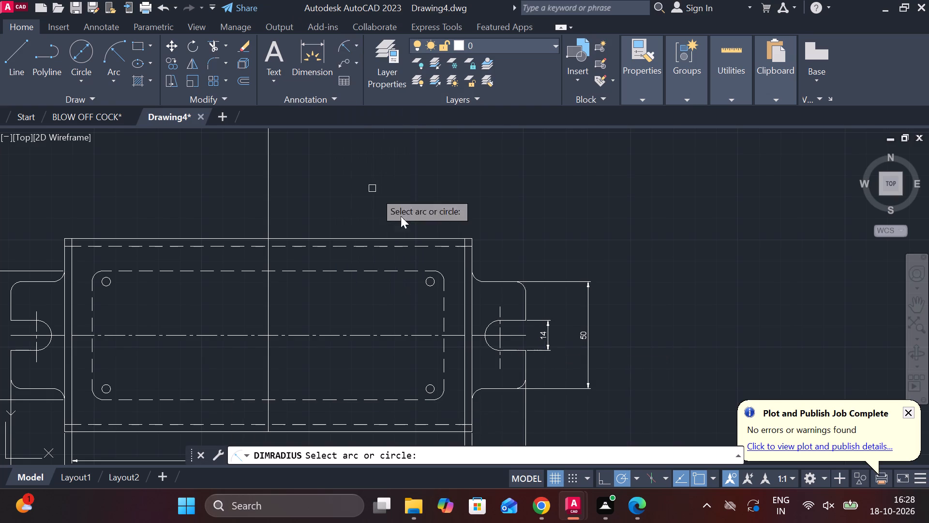
{"action": "left_click", "coordinate": [521, 286]}
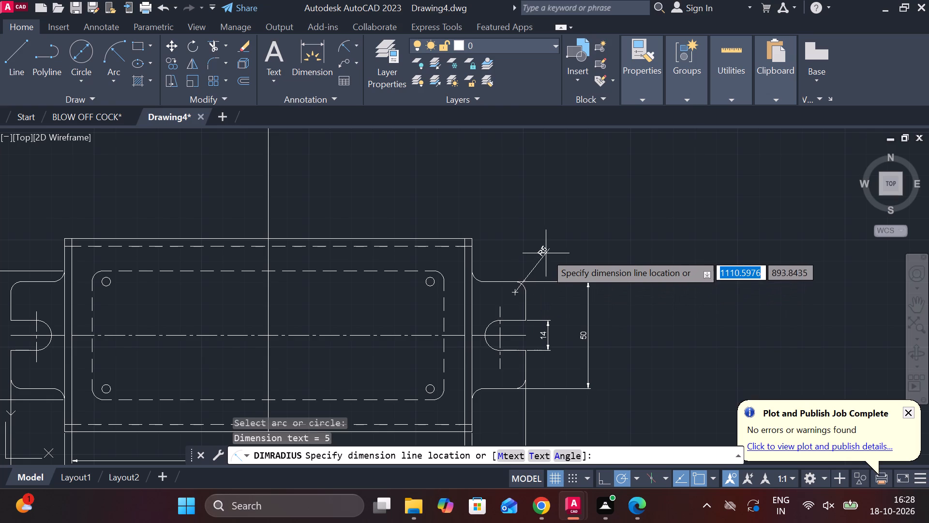
{"action": "left_click", "coordinate": [550, 259]}
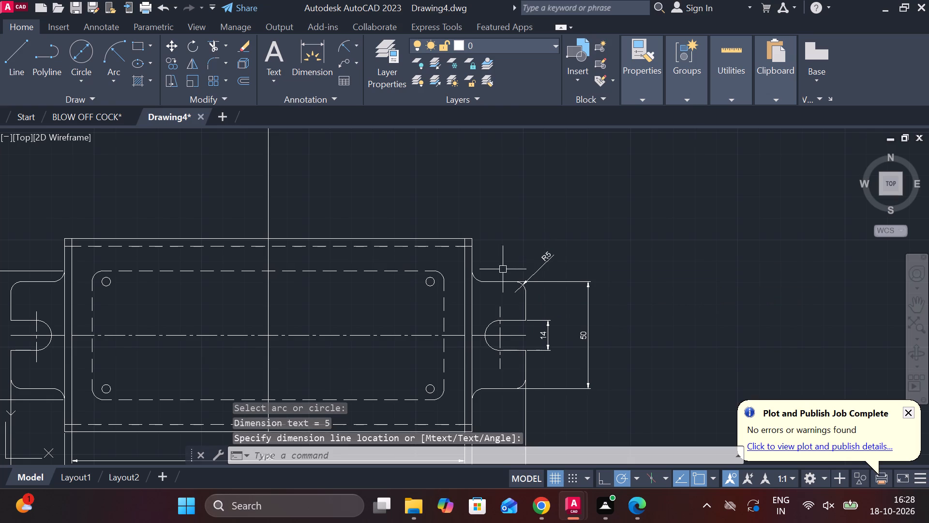
Add a radius dimension to the upper fillet joining the right tab to the main rectangle, placed above the tab.
{"action": "left_click", "coordinate": [344, 42]}
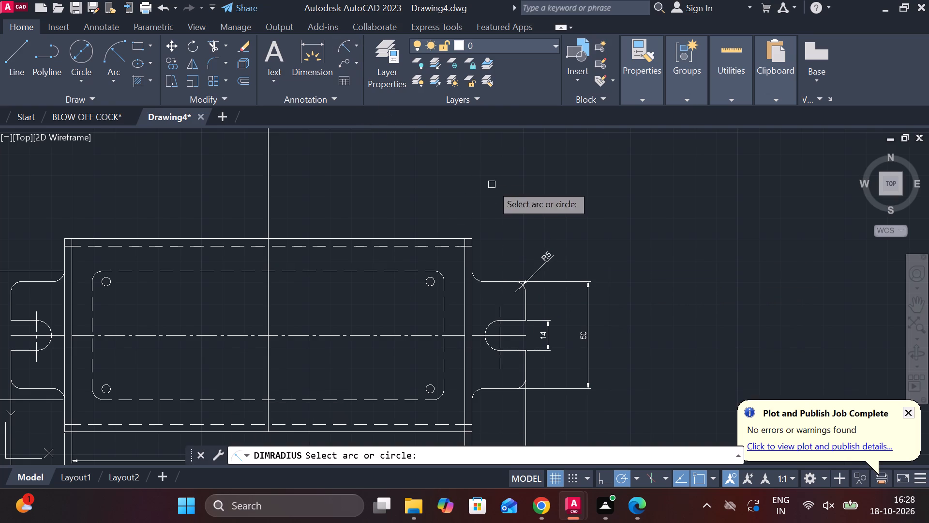
{"action": "left_click", "coordinate": [479, 278]}
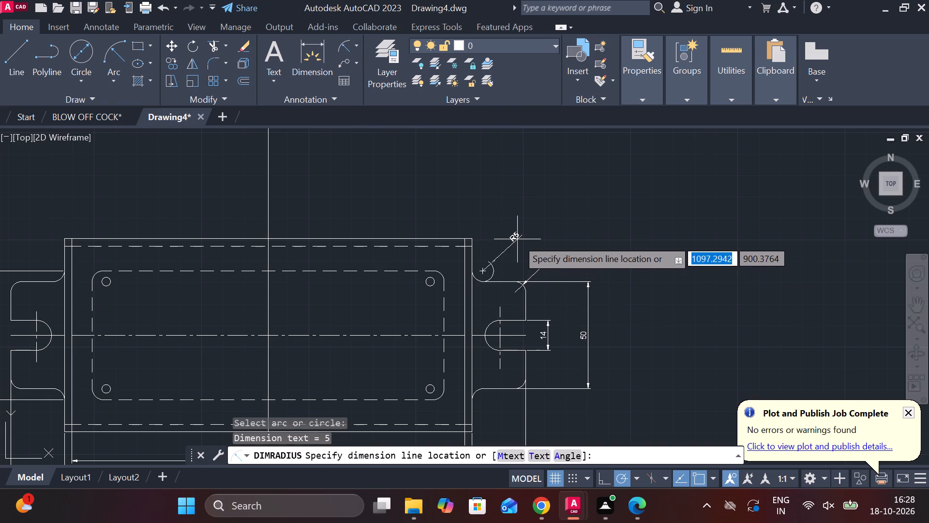
{"action": "left_click", "coordinate": [517, 239]}
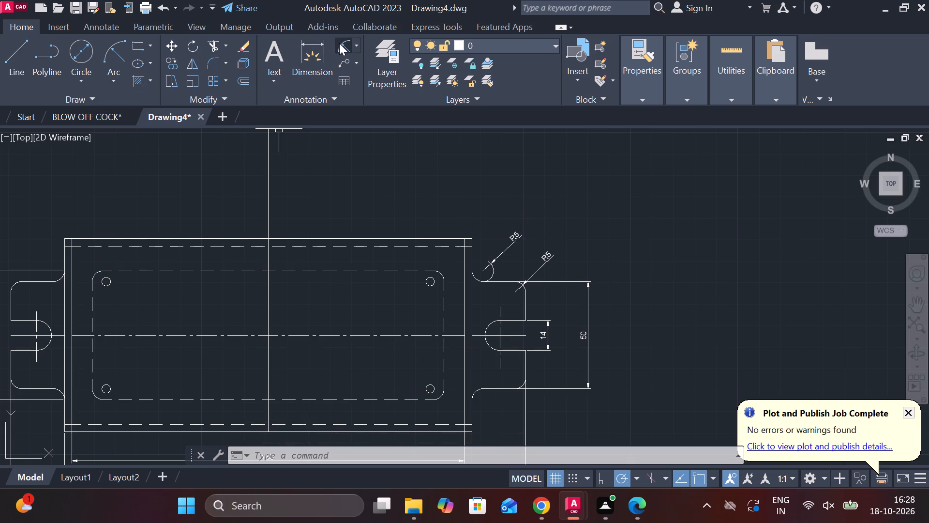
Add a vertical linear dimension from the upper-right hole's centre to the horizontal centreline, placed just left of the hole.
{"action": "left_click", "coordinate": [355, 44]}
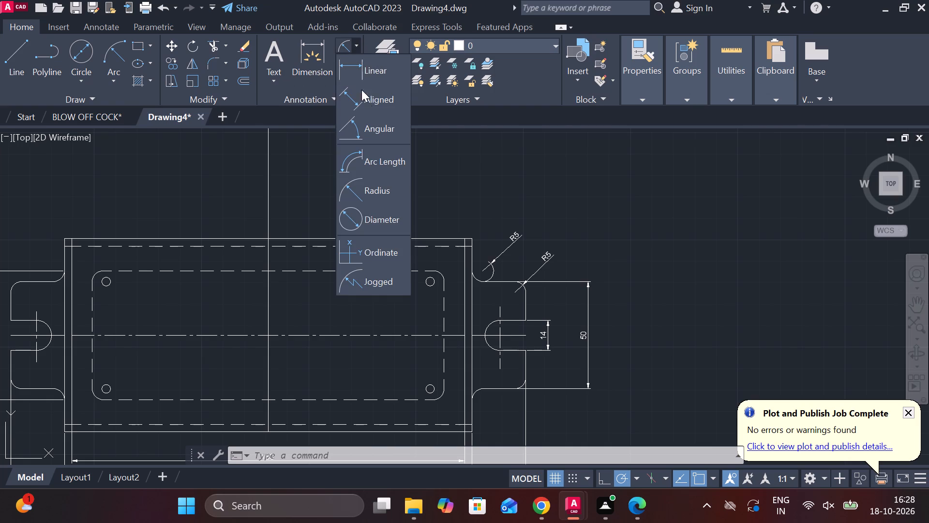
{"action": "left_click", "coordinate": [373, 74]}
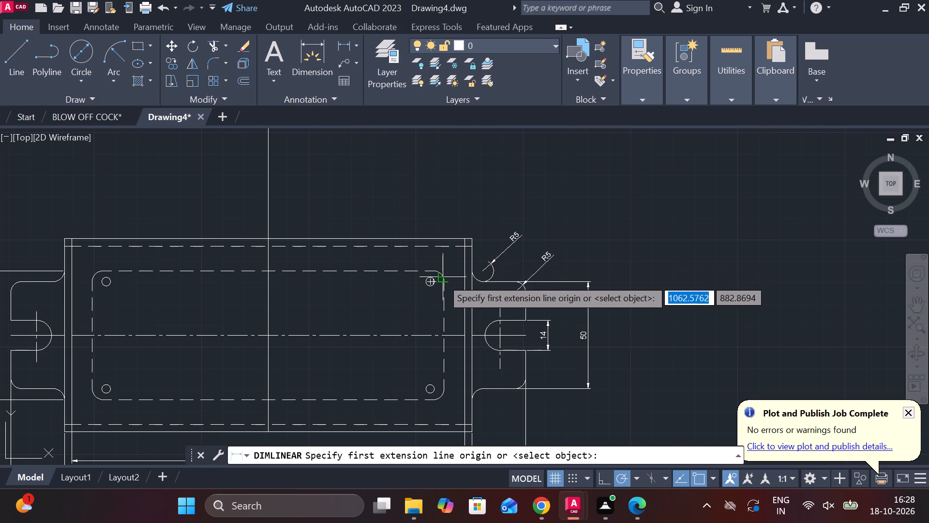
{"action": "scroll", "coordinate": [442, 278], "scroll_direction": "up", "scroll_amount": 2}
{"action": "left_click", "coordinate": [413, 285]}
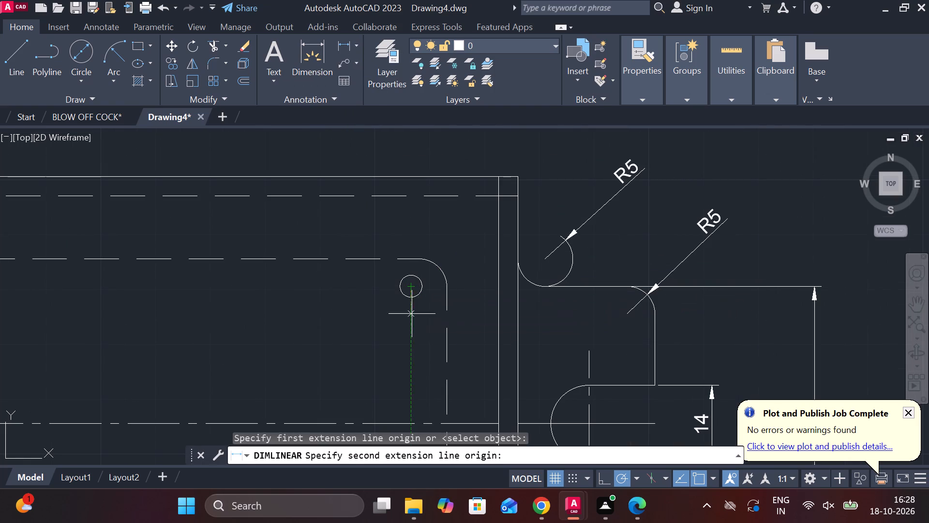
{"action": "left_click", "coordinate": [407, 427]}
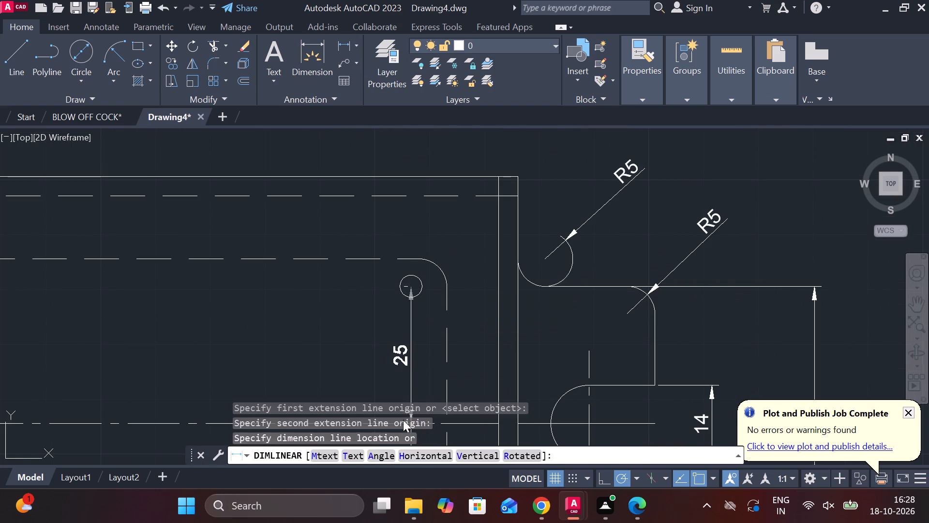
{"action": "left_click", "coordinate": [372, 384]}
Add a horizontal linear dimension for the dashed inner rectangle's width between its side edges, placed just below the horizontal centreline.
{"action": "scroll", "coordinate": [382, 375], "scroll_direction": "down", "scroll_amount": 4}
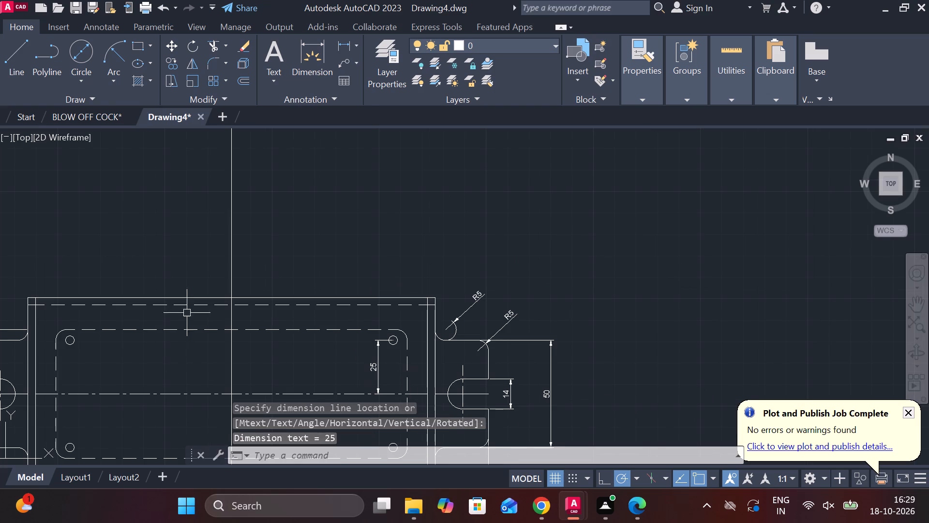
{"action": "scroll", "coordinate": [178, 290], "scroll_direction": "down", "scroll_amount": 3}
{"action": "scroll", "coordinate": [172, 231], "scroll_direction": "up", "scroll_amount": 1}
{"action": "scroll", "coordinate": [168, 323], "scroll_direction": "down", "scroll_amount": 2}
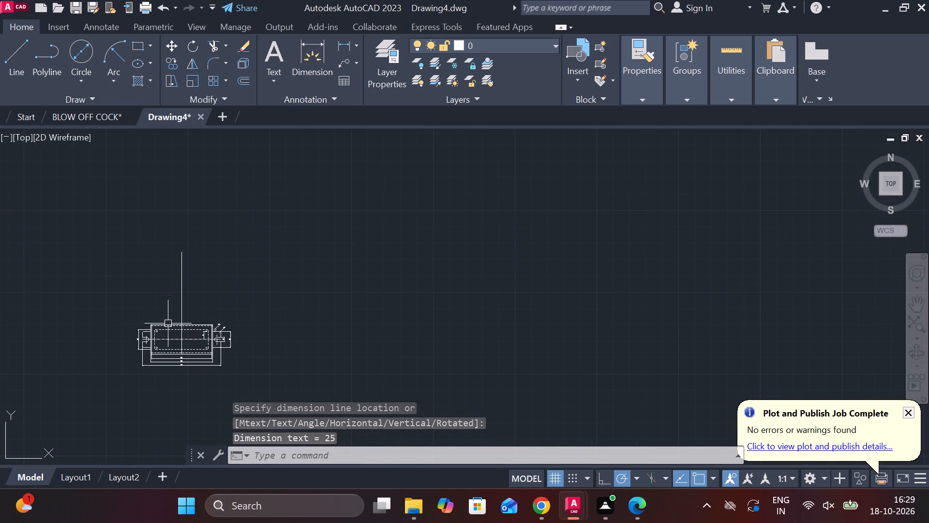
{"action": "scroll", "coordinate": [141, 393], "scroll_direction": "up", "scroll_amount": 3}
{"action": "scroll", "coordinate": [219, 158], "scroll_direction": "up", "scroll_amount": 2}
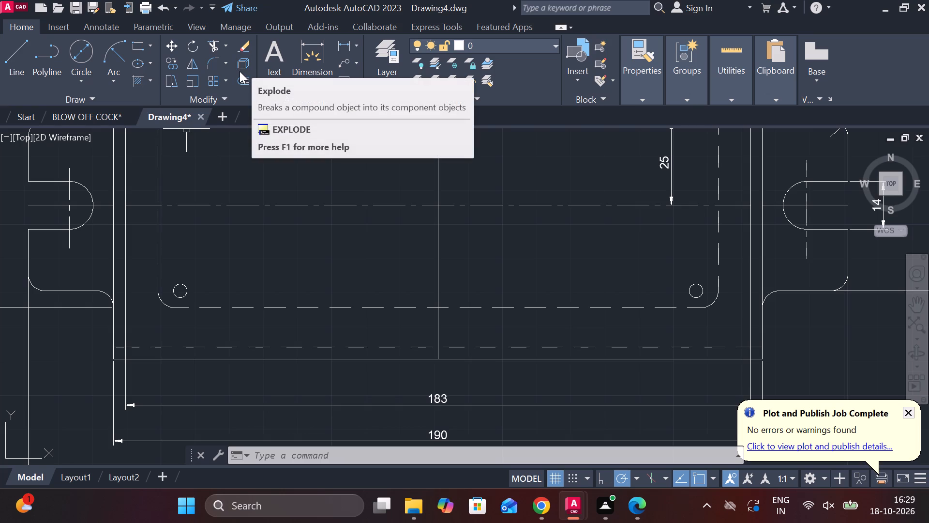
{"action": "left_click", "coordinate": [340, 41]}
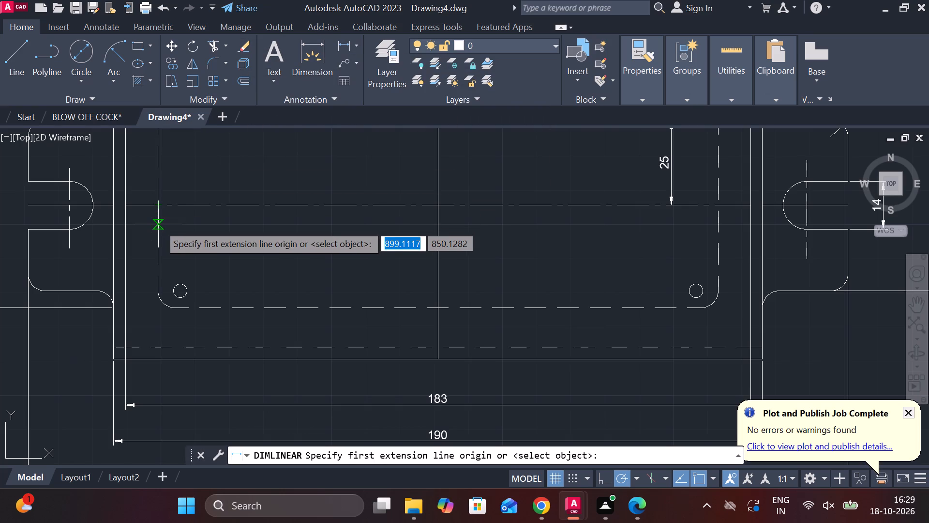
{"action": "left_click", "coordinate": [159, 201]}
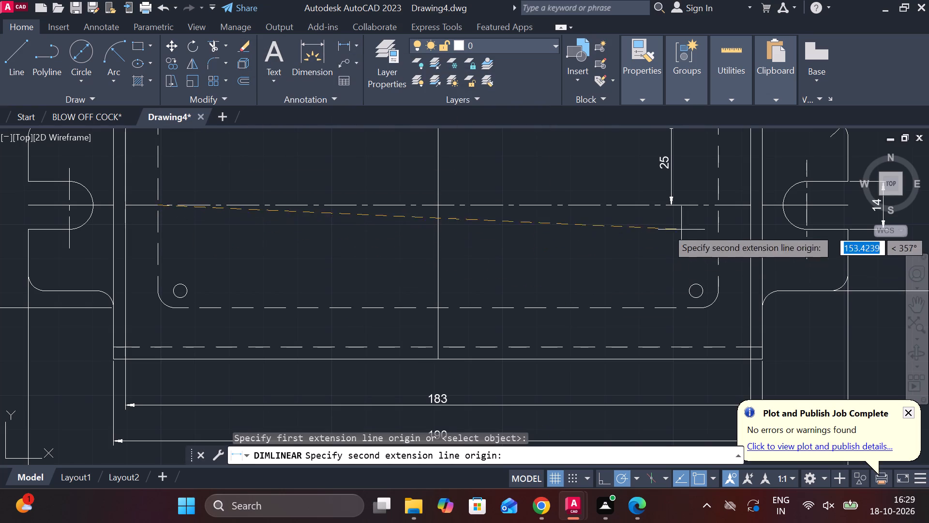
{"action": "left_click", "coordinate": [719, 206]}
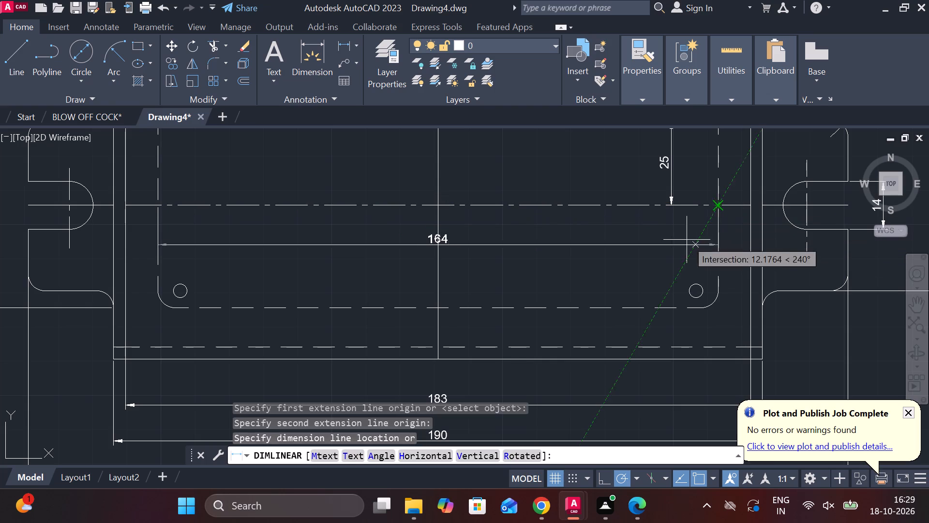
{"action": "left_click", "coordinate": [601, 249]}
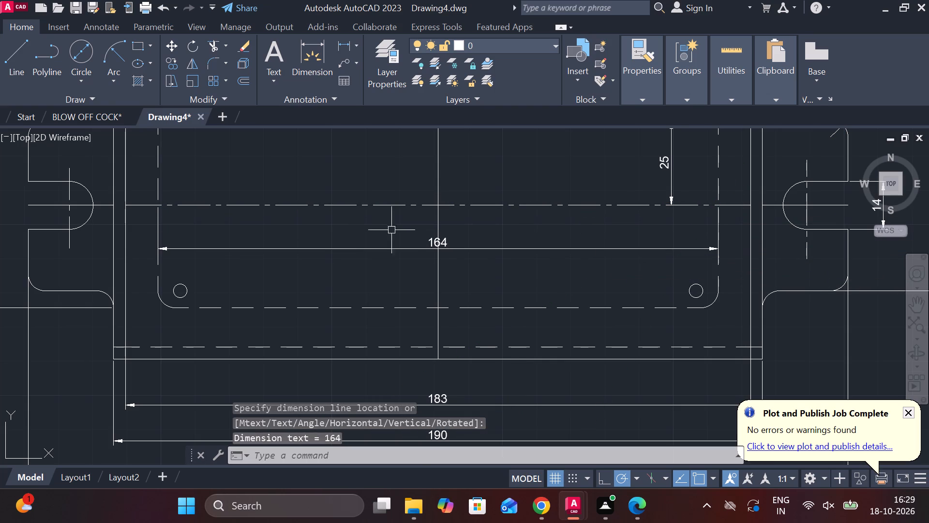
Add a horizontal linear dimension from the left tab's outer edge to its slot's vertical centreline, placed above the tab.
{"action": "scroll", "coordinate": [341, 222], "scroll_direction": "down", "scroll_amount": 2}
{"action": "scroll", "coordinate": [249, 159], "scroll_direction": "up", "scroll_amount": 1}
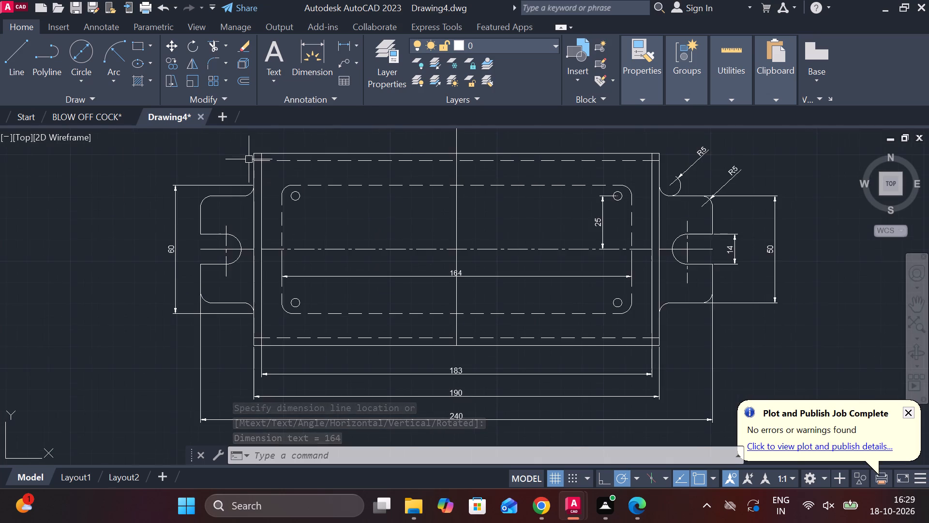
{"action": "scroll", "coordinate": [249, 159], "scroll_direction": "up", "scroll_amount": 1}
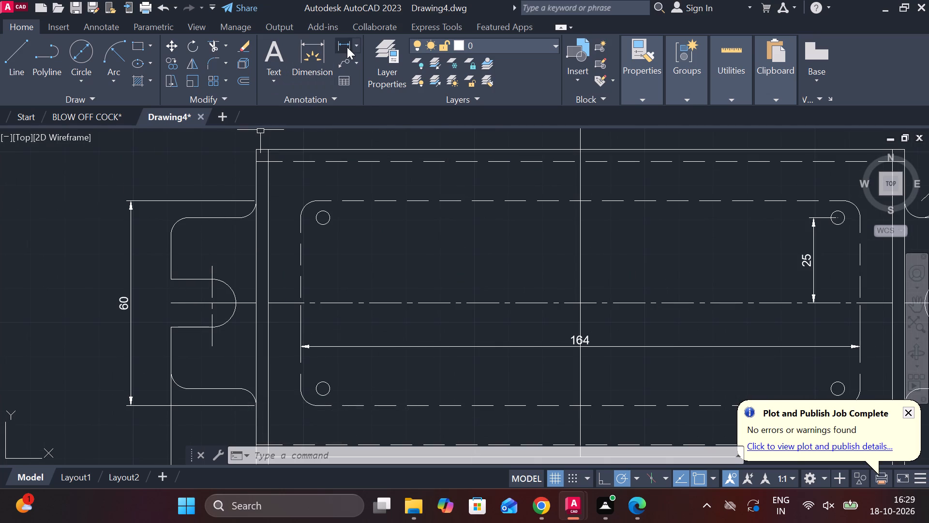
{"action": "left_click", "coordinate": [347, 47]}
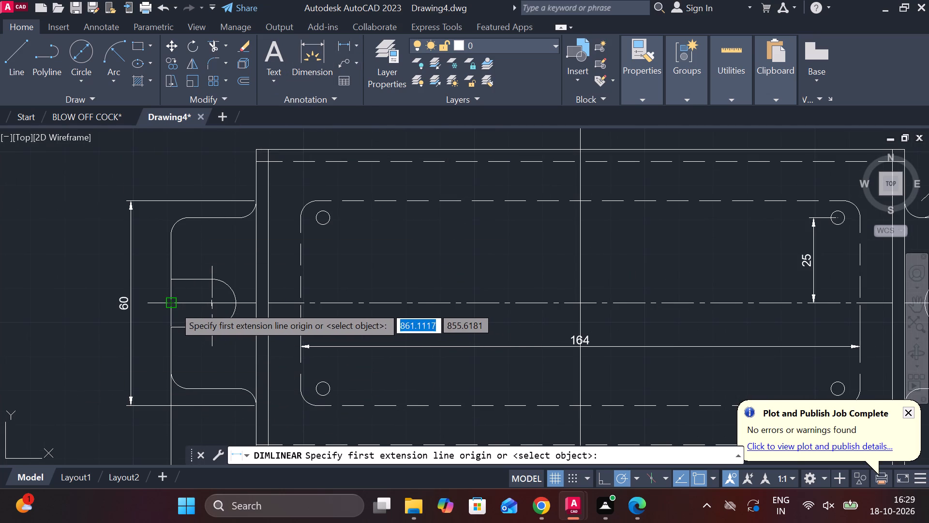
{"action": "left_click", "coordinate": [174, 306]}
{"action": "left_click", "coordinate": [212, 304]}
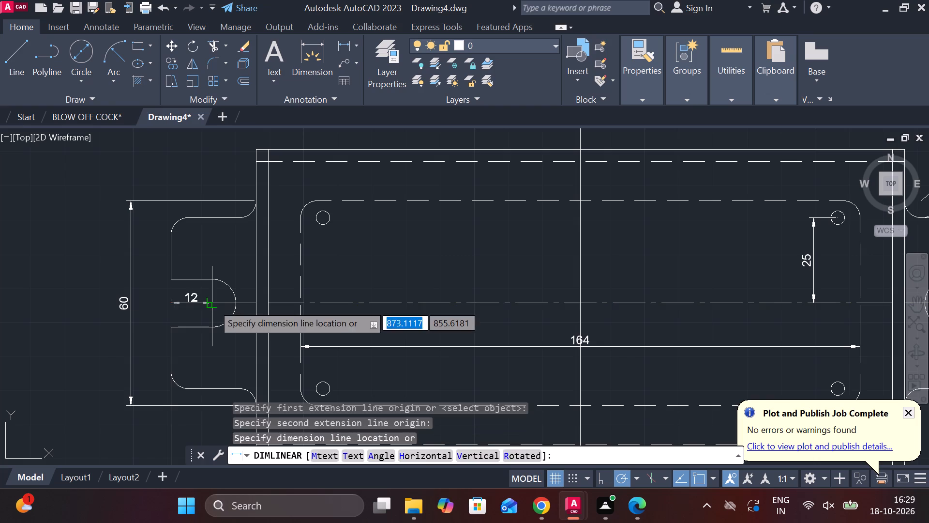
{"action": "left_click", "coordinate": [205, 180]}
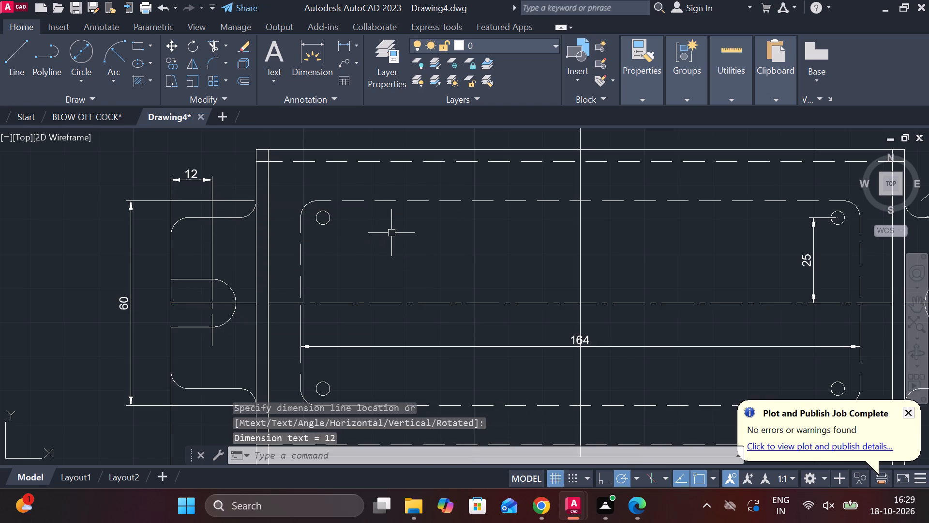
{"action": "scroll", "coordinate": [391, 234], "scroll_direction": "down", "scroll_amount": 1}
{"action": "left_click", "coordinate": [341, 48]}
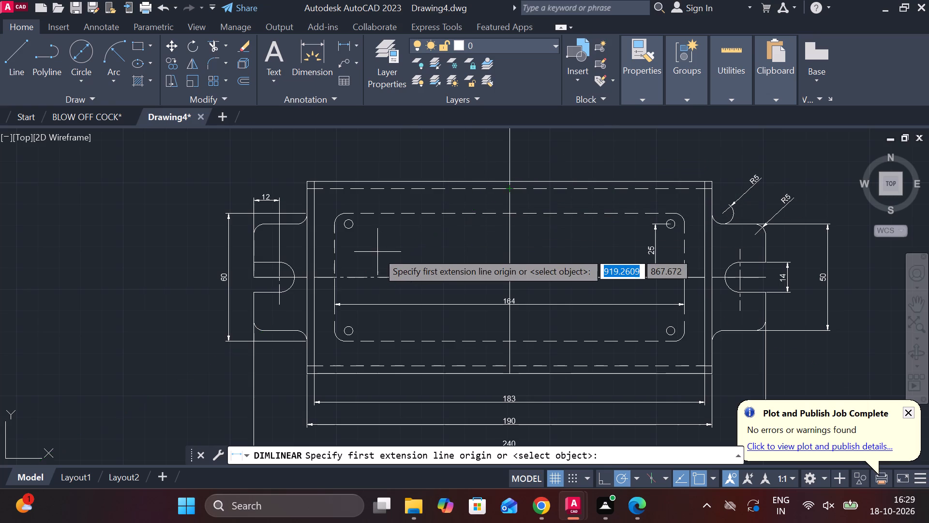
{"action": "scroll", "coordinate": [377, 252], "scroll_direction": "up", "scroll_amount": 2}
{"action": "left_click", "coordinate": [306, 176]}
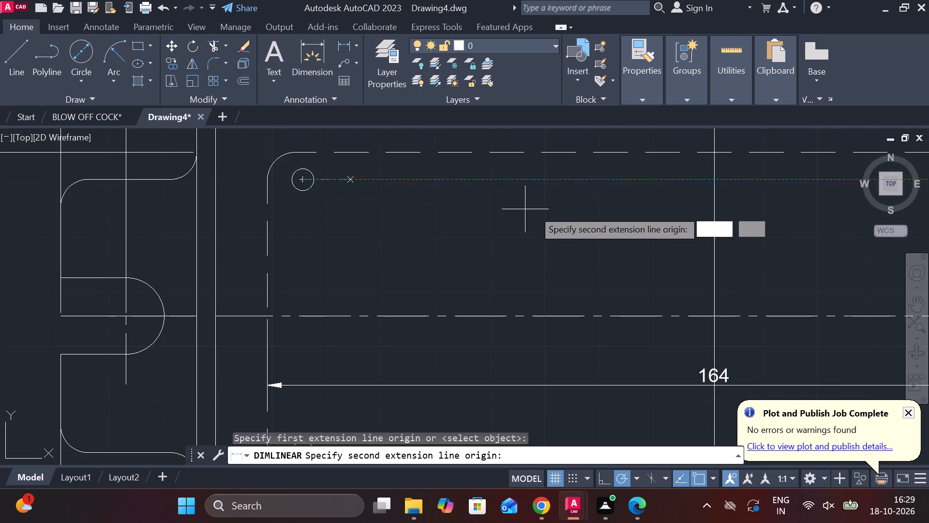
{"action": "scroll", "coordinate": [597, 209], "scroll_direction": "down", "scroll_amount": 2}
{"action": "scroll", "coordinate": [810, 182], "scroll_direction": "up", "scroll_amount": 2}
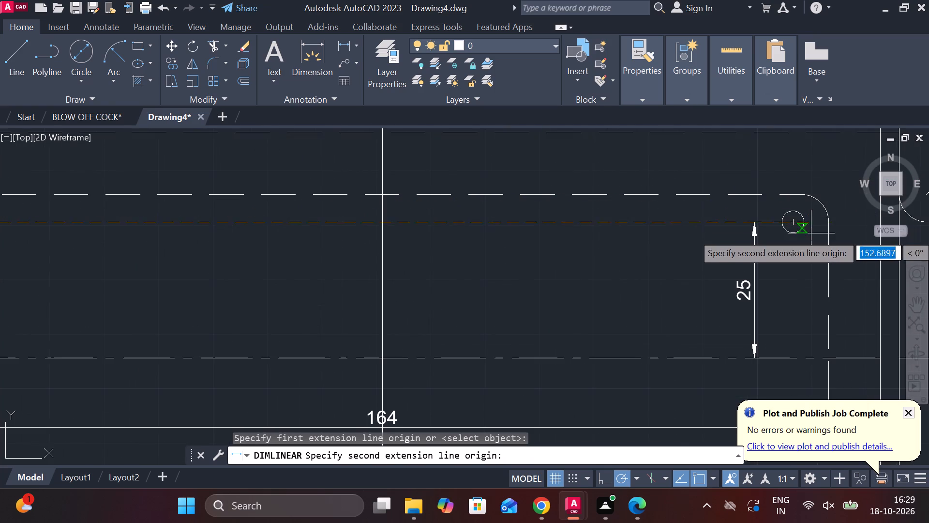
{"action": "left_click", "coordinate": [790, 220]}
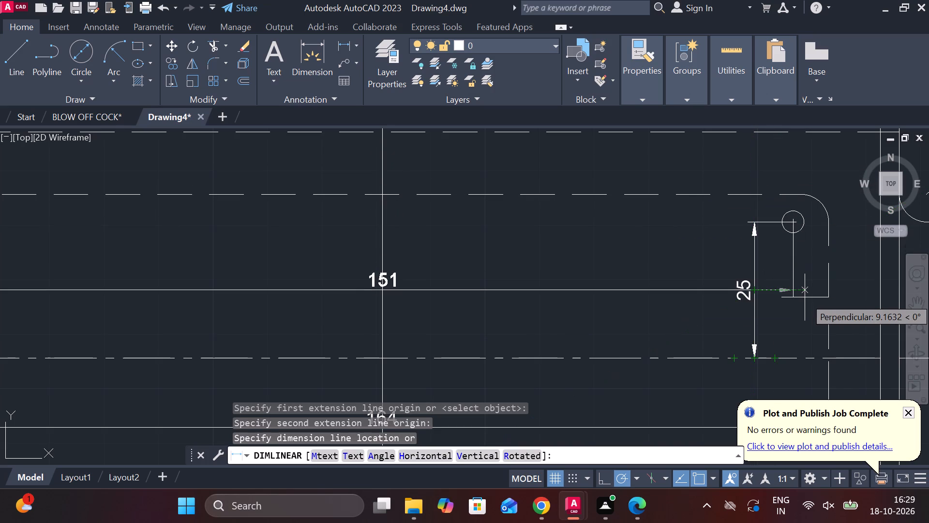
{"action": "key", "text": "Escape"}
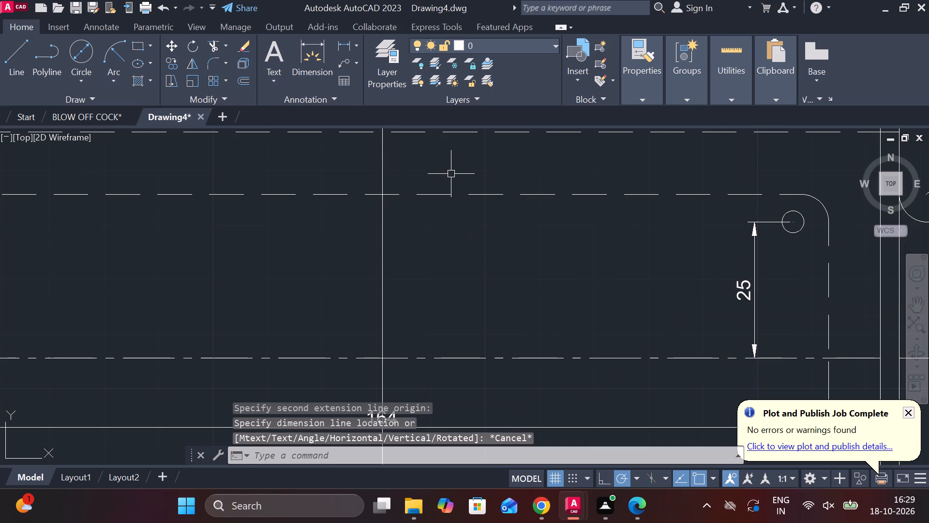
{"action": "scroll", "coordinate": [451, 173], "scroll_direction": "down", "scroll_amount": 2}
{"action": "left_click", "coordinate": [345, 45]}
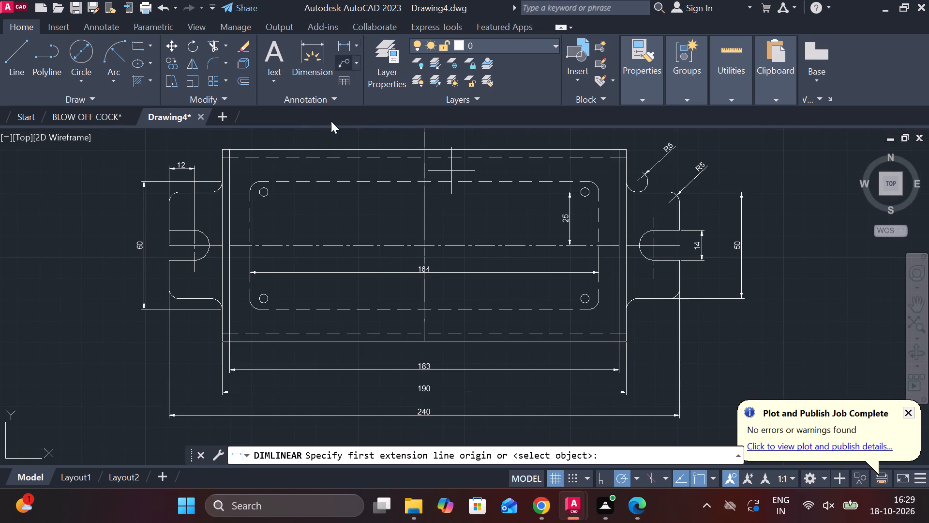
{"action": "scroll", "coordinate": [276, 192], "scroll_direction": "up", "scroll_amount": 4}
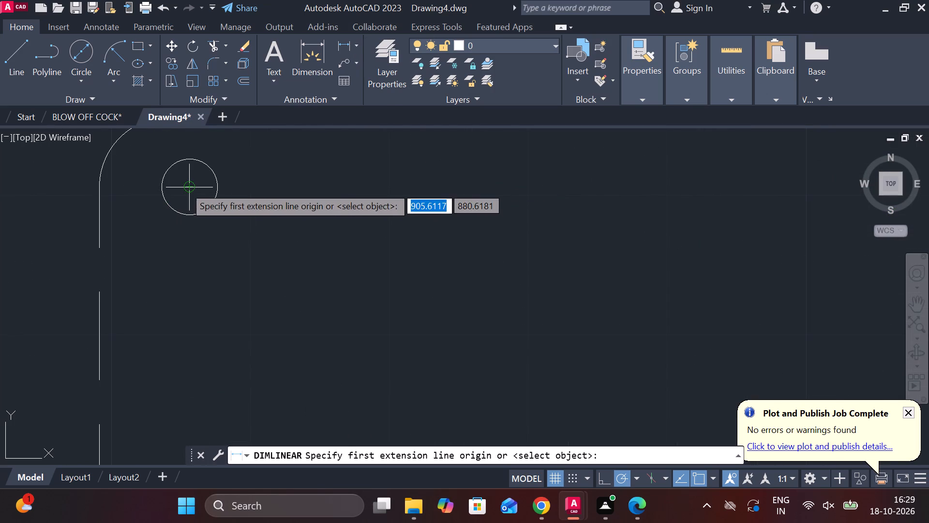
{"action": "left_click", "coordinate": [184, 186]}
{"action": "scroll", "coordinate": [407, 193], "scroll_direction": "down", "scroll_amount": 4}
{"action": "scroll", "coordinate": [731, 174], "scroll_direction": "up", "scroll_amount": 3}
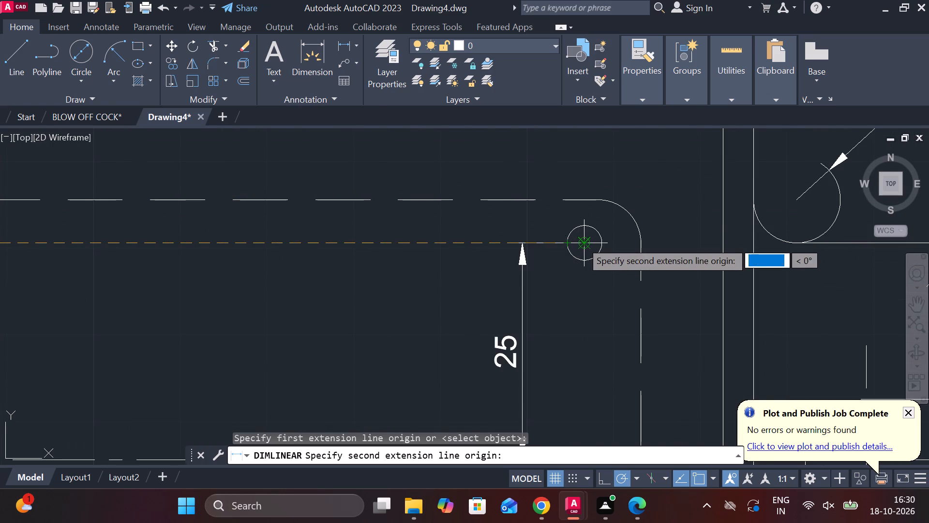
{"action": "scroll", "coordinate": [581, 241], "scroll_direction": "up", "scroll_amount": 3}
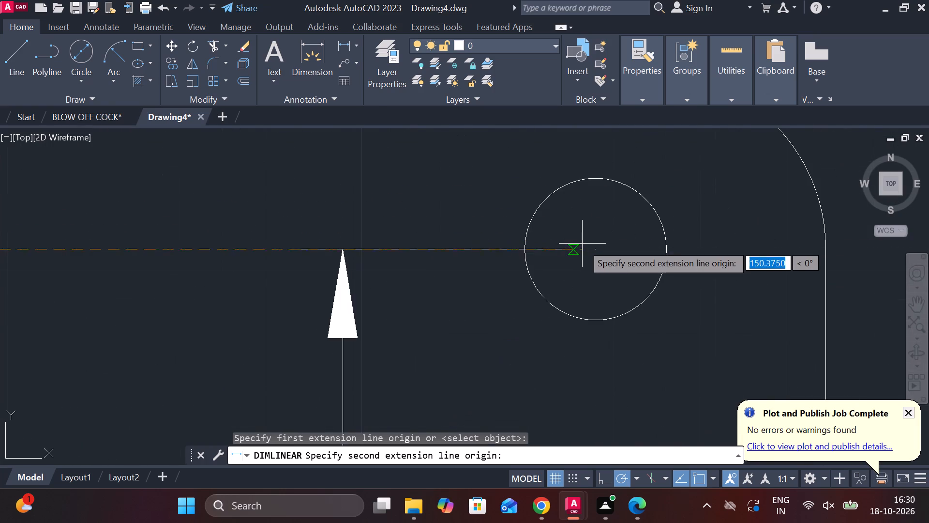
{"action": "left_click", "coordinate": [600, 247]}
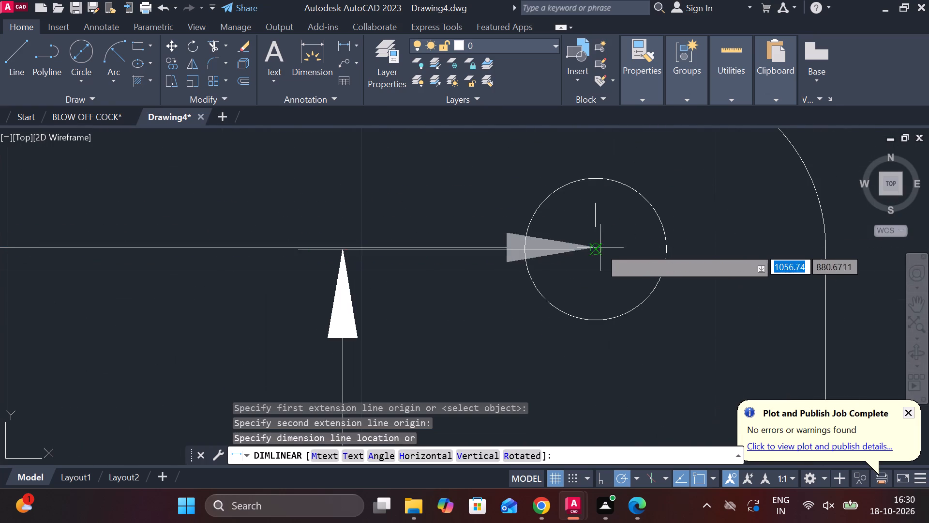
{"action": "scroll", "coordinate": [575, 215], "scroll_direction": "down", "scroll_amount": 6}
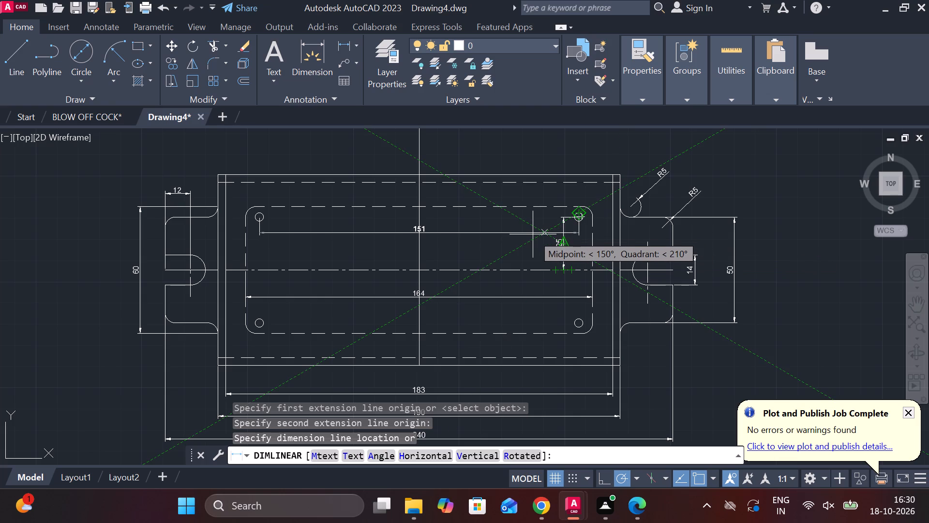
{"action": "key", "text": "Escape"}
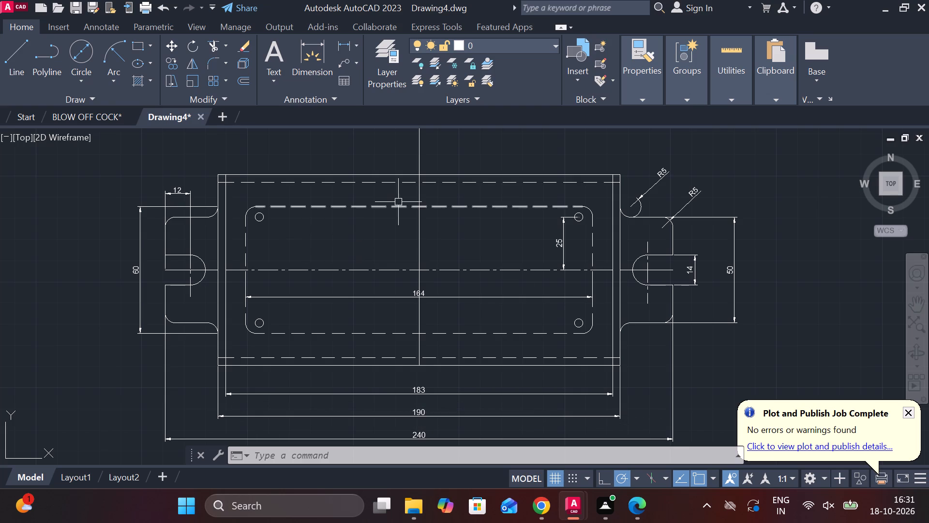
Copy the long vertical middle line 72 units to the left, using its crossing with the horizontal centreline as base point.
{"action": "scroll", "coordinate": [420, 234], "scroll_direction": "down", "scroll_amount": 1}
{"action": "scroll", "coordinate": [420, 240], "scroll_direction": "up", "scroll_amount": 2}
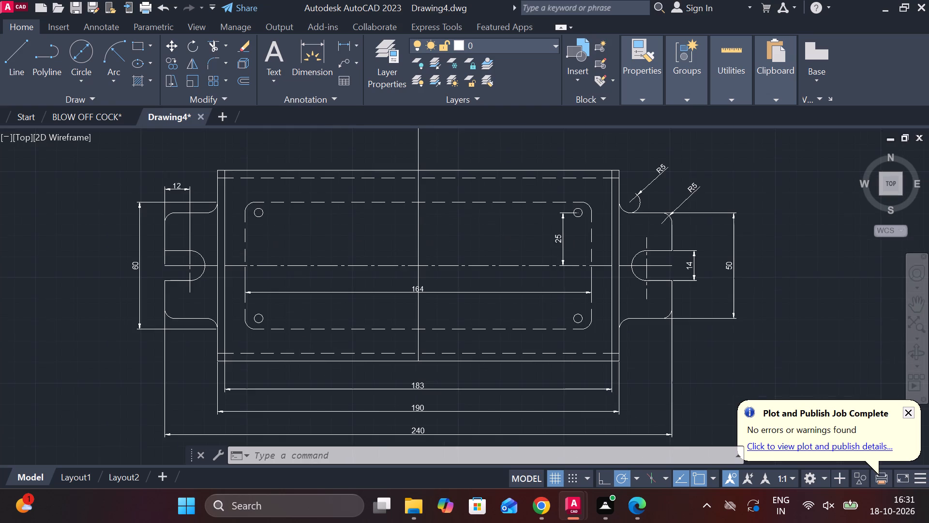
{"action": "left_click", "coordinate": [415, 240]}
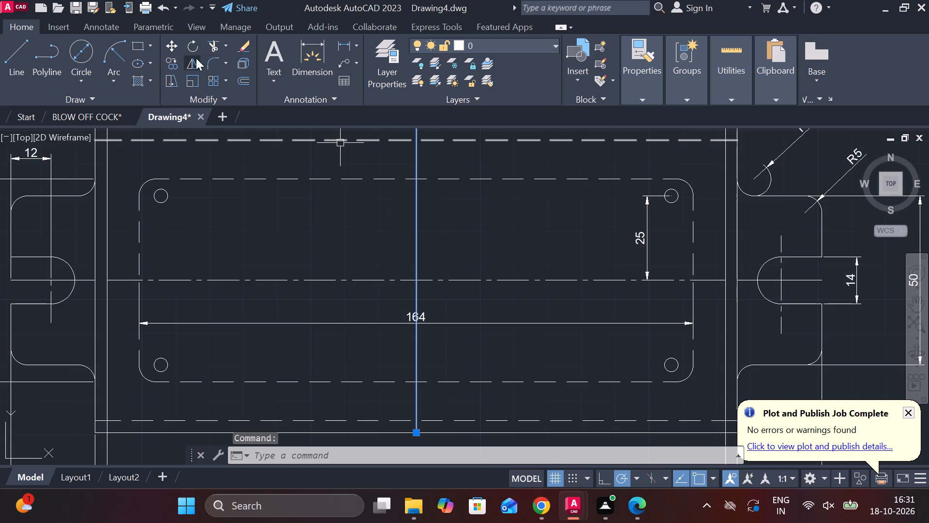
{"action": "left_click", "coordinate": [173, 62]}
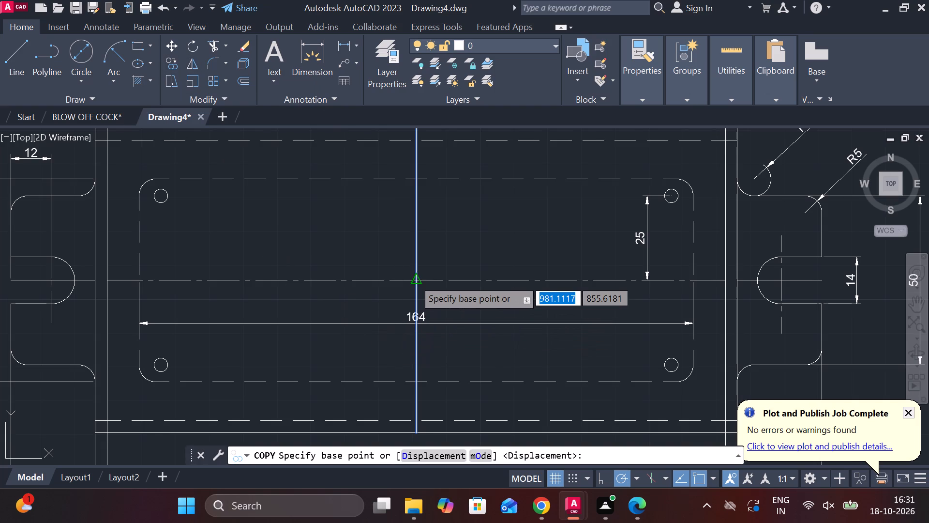
{"action": "left_click", "coordinate": [413, 279]}
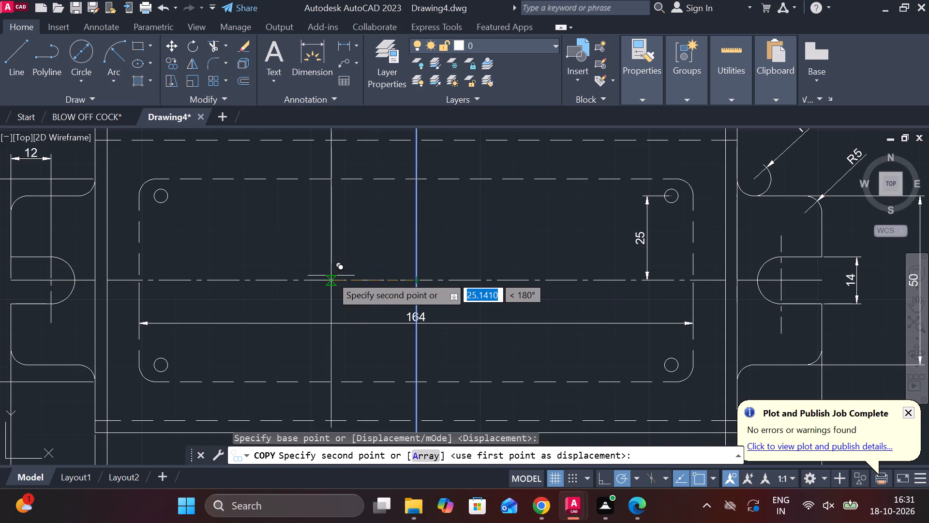
{"action": "type", "text": "72"}
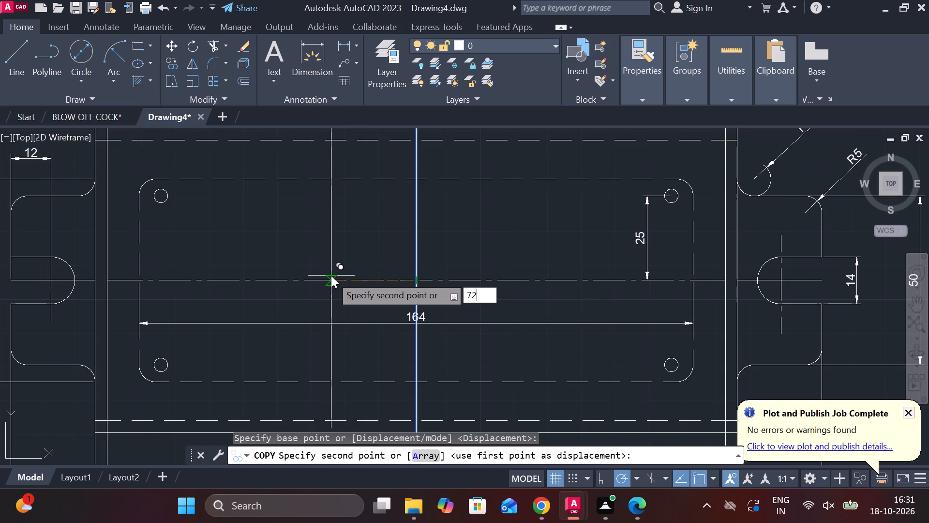
{"action": "key", "text": "Return"}
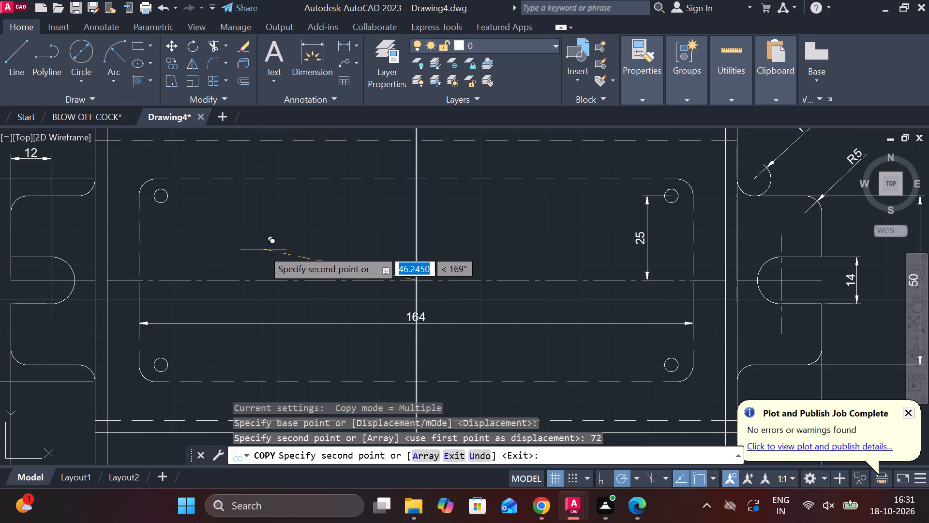
Finish copying the long vertical middle line.
{"action": "key", "text": "Escape"}
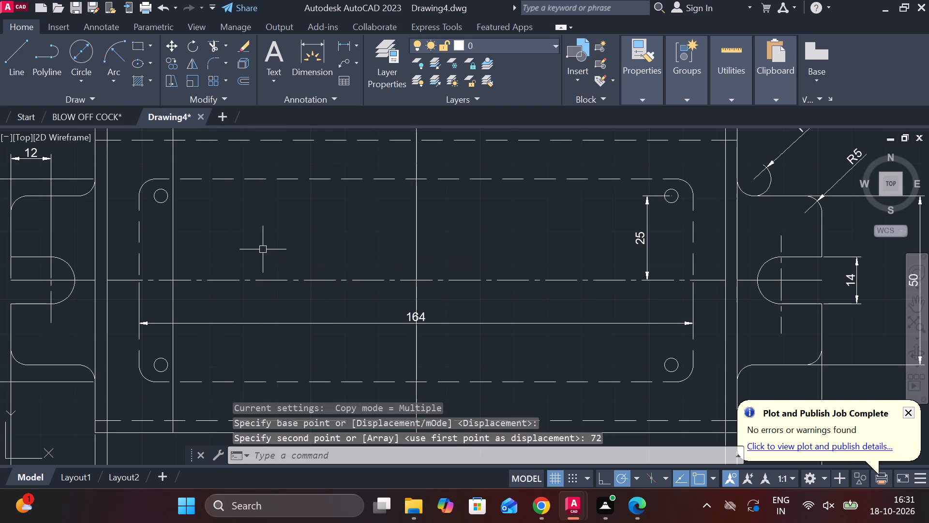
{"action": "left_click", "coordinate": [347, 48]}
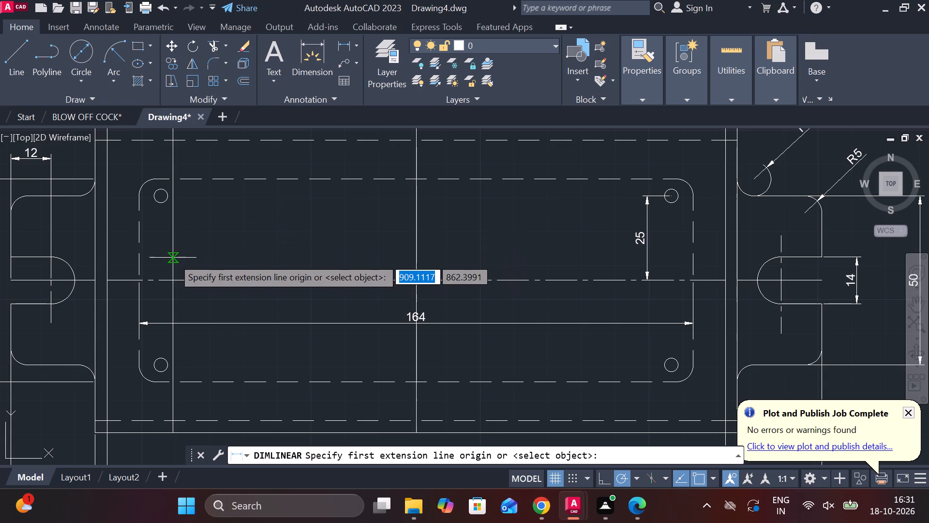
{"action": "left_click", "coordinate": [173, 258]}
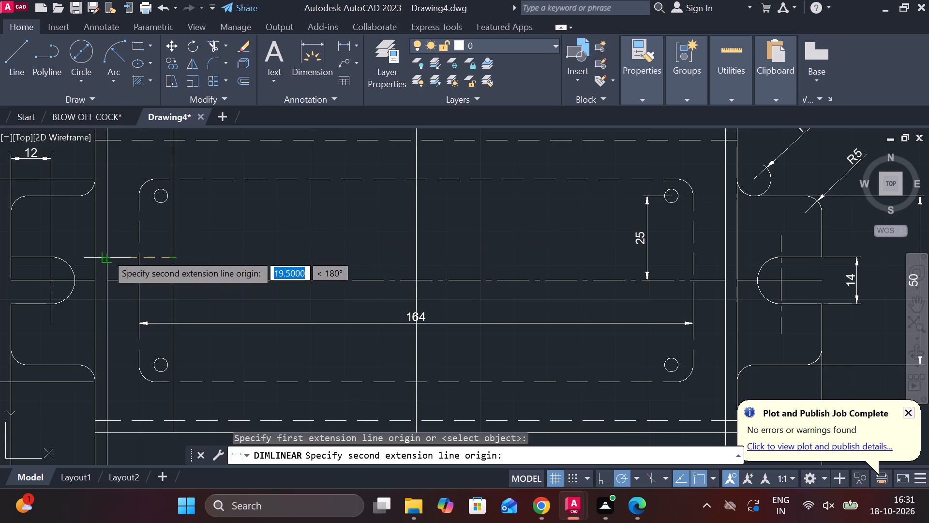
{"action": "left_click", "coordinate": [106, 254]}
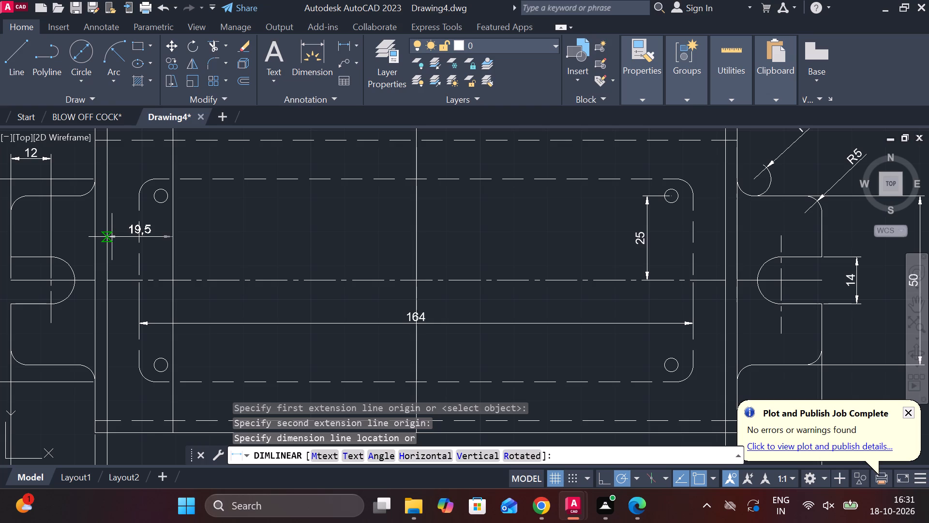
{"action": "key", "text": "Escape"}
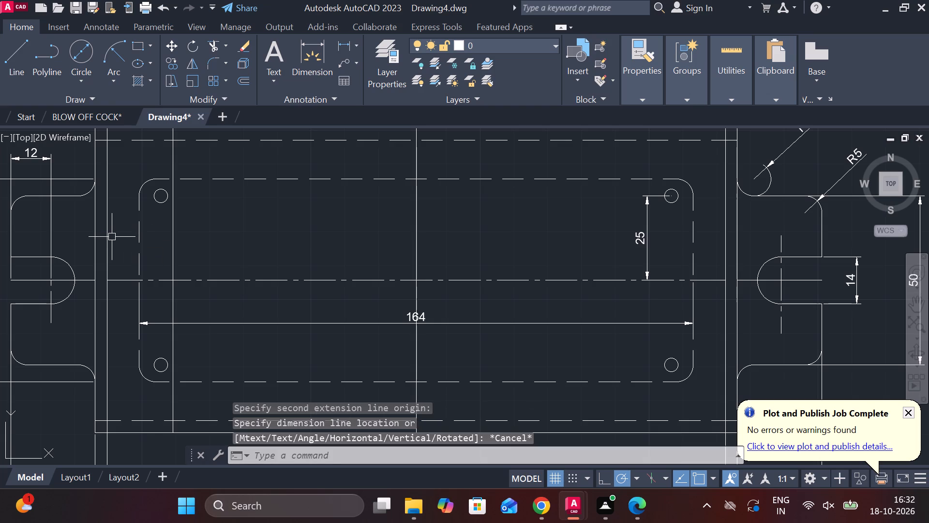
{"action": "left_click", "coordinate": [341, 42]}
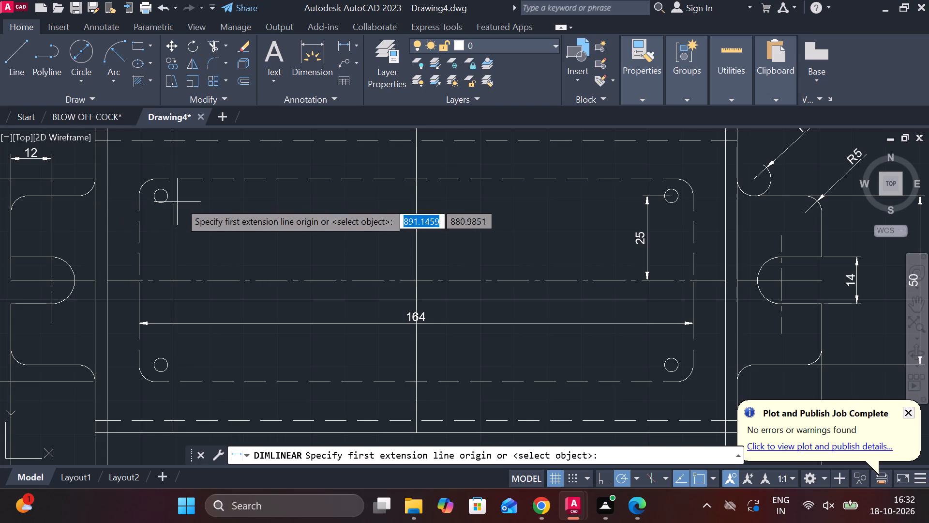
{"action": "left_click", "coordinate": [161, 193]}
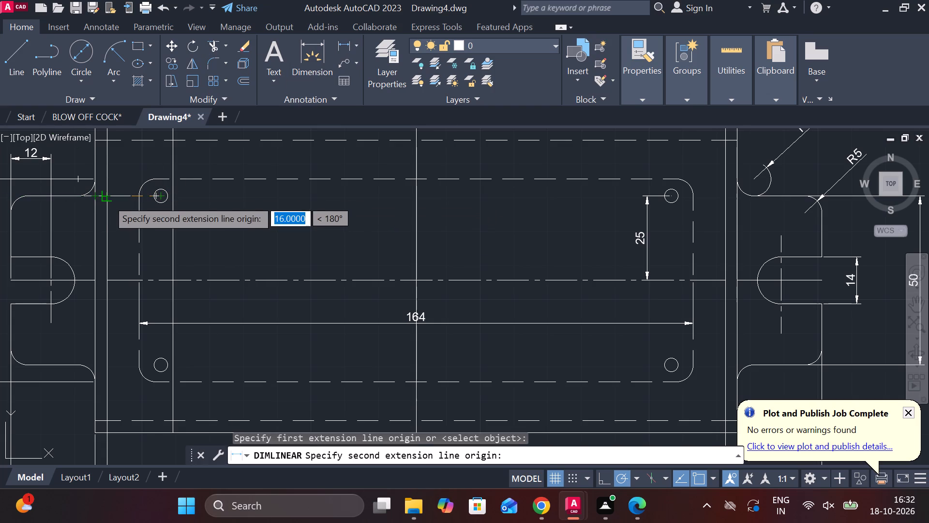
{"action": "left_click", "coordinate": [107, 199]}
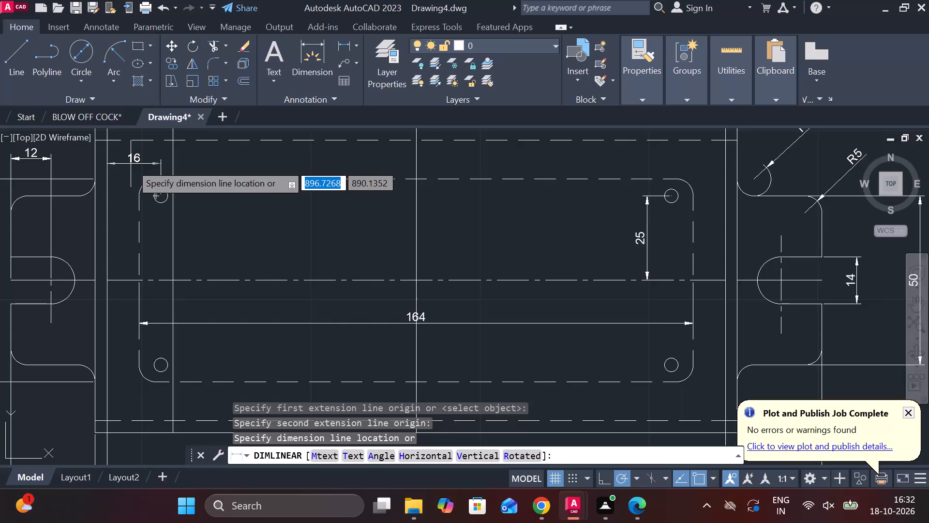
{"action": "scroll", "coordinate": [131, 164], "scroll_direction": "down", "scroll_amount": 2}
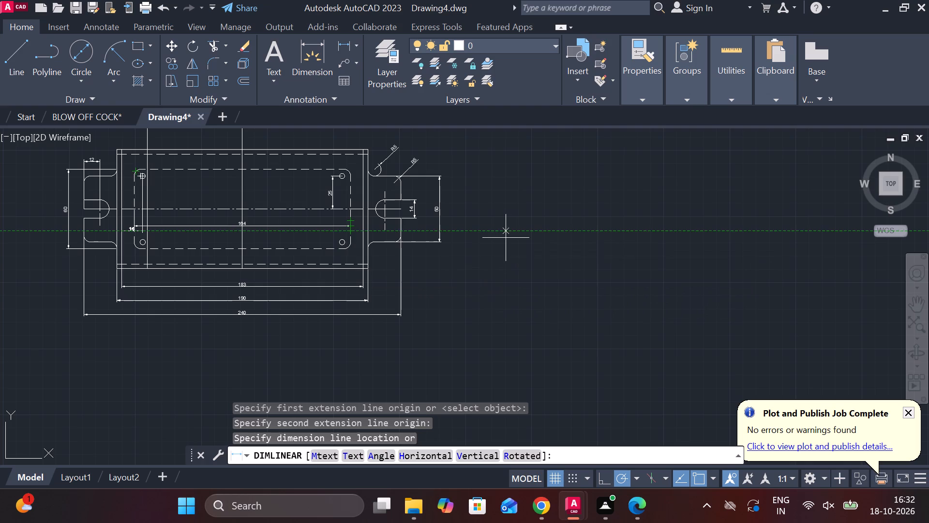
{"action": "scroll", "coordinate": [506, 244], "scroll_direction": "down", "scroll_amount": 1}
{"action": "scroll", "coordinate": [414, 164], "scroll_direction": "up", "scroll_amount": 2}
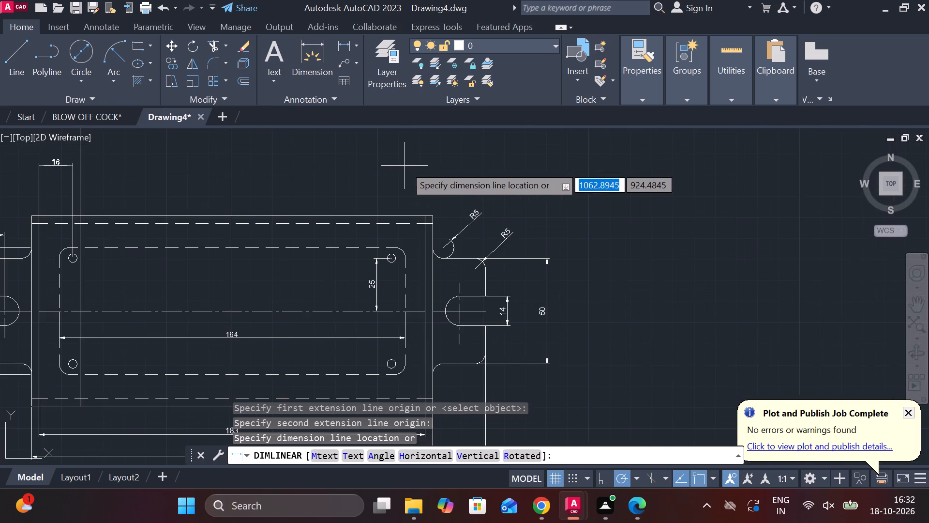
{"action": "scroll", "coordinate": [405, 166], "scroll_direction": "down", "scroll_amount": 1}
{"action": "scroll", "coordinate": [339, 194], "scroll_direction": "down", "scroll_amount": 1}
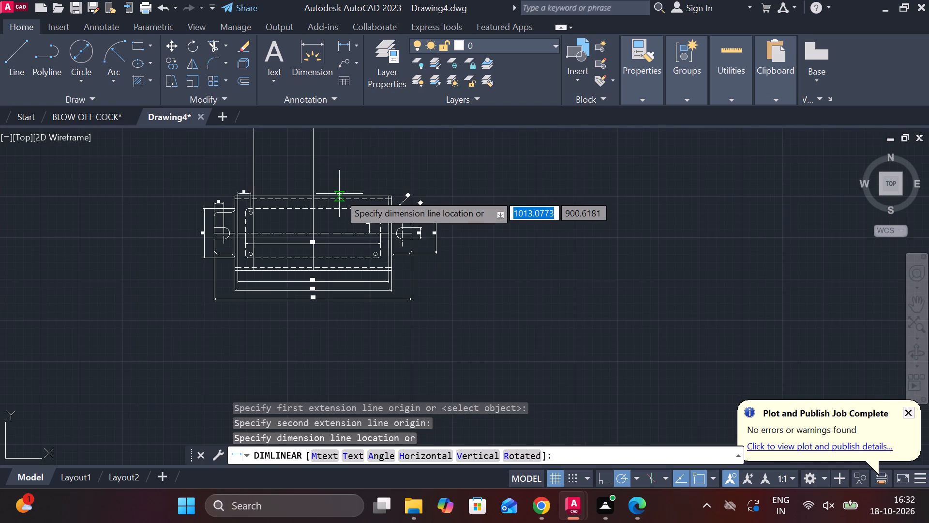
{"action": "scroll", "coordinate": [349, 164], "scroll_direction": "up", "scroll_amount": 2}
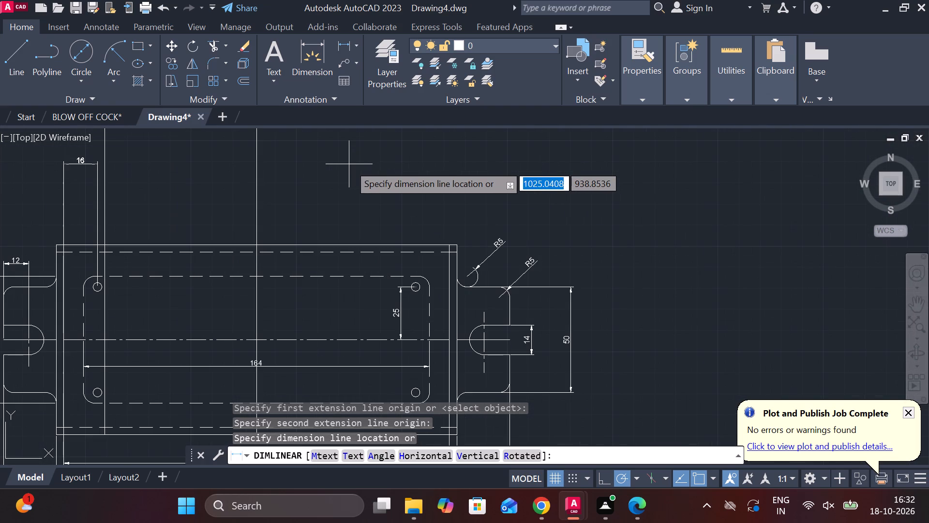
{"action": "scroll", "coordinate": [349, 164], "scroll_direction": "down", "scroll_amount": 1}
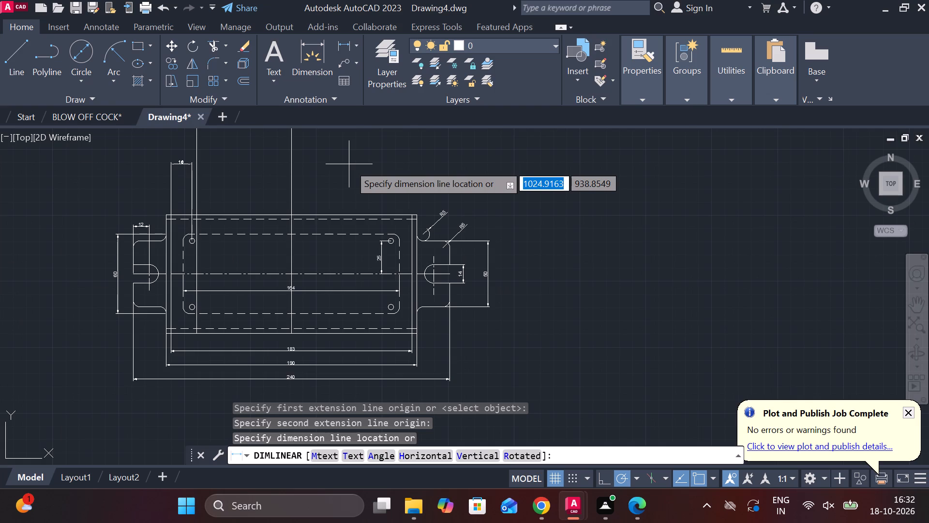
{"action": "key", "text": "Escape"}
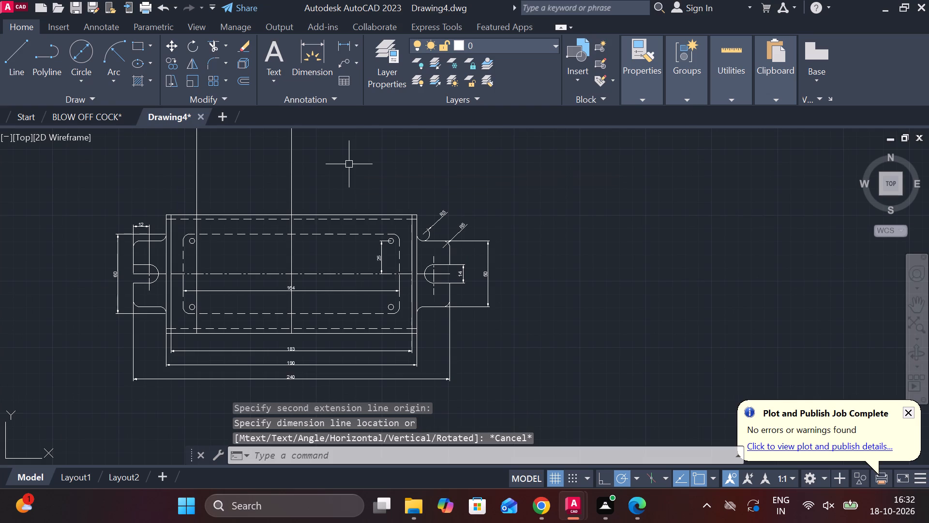
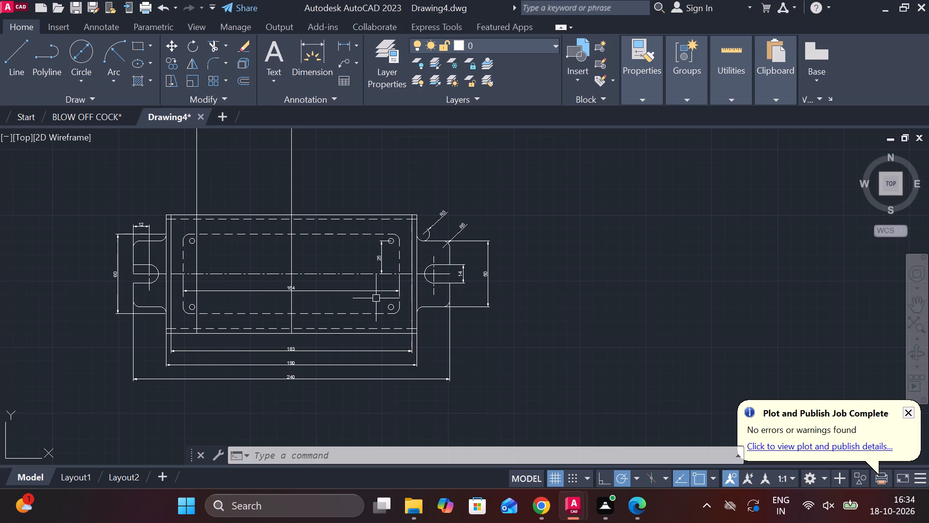
Delete the long vertical line that crosses the plate near its left pair of holes and extends above the top view.
{"action": "scroll", "coordinate": [320, 246], "scroll_direction": "up", "scroll_amount": 2}
{"action": "scroll", "coordinate": [320, 246], "scroll_direction": "down", "scroll_amount": 2}
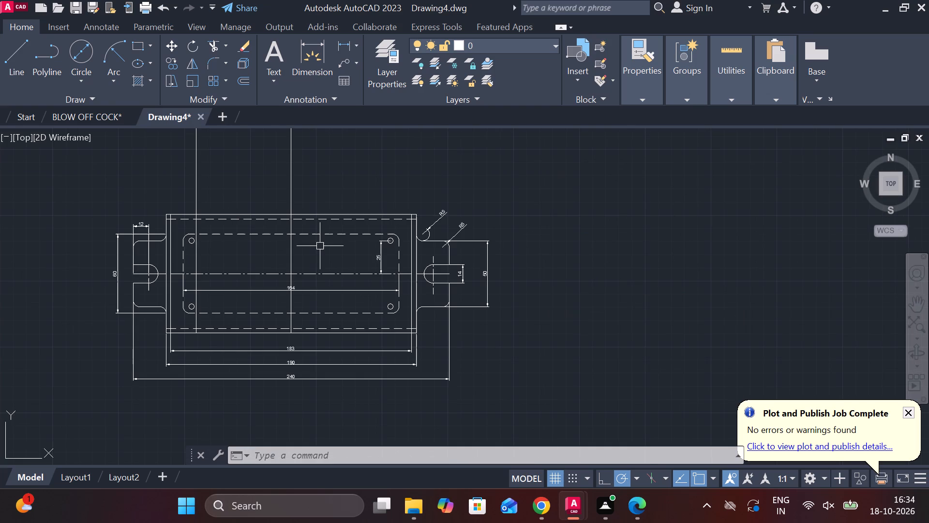
{"action": "scroll", "coordinate": [240, 194], "scroll_direction": "up", "scroll_amount": 2}
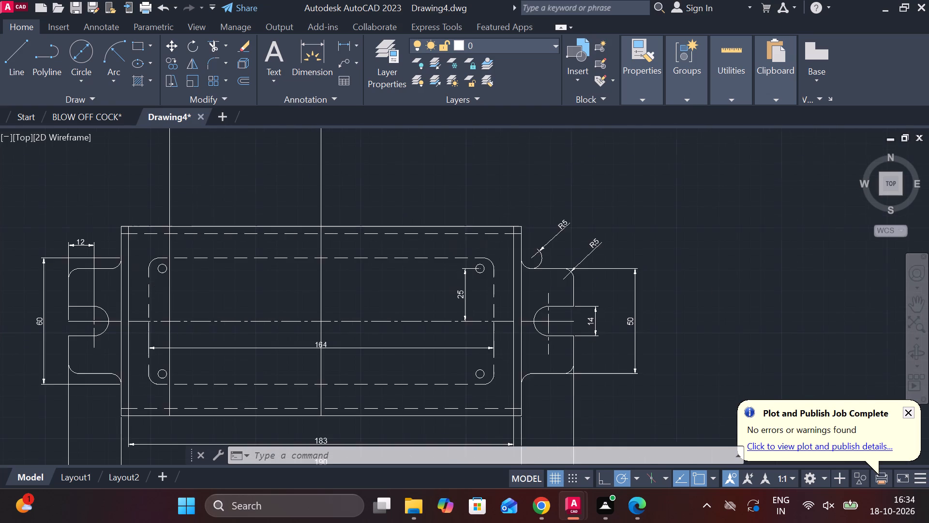
{"action": "scroll", "coordinate": [240, 194], "scroll_direction": "down", "scroll_amount": 2}
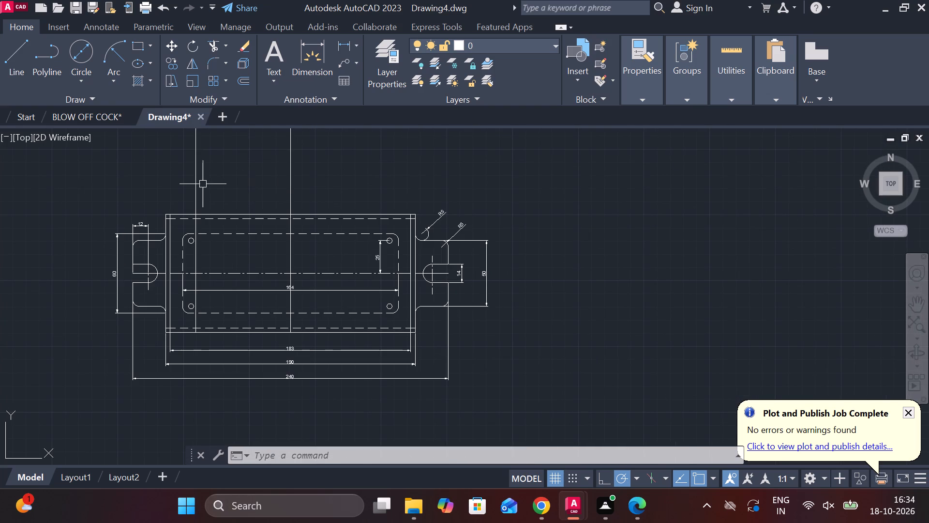
{"action": "left_click", "coordinate": [194, 183]}
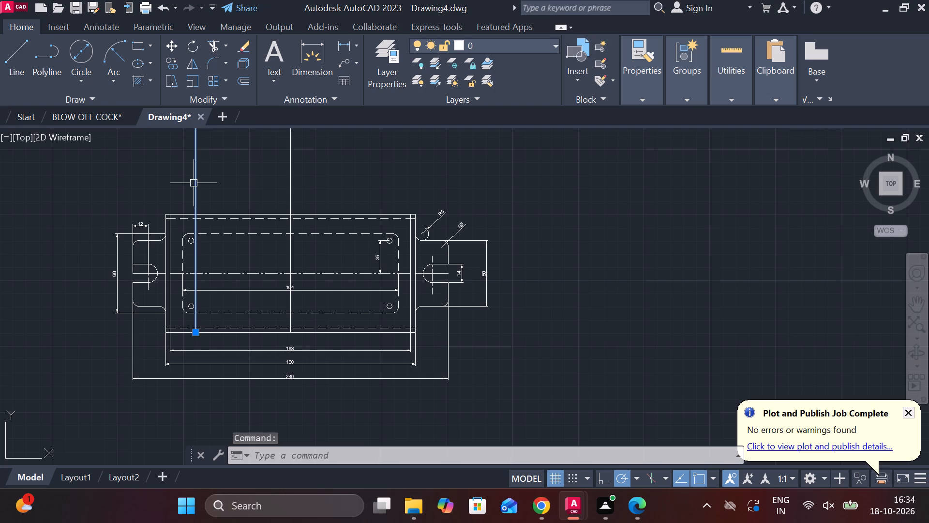
{"action": "key", "text": "Delete"}
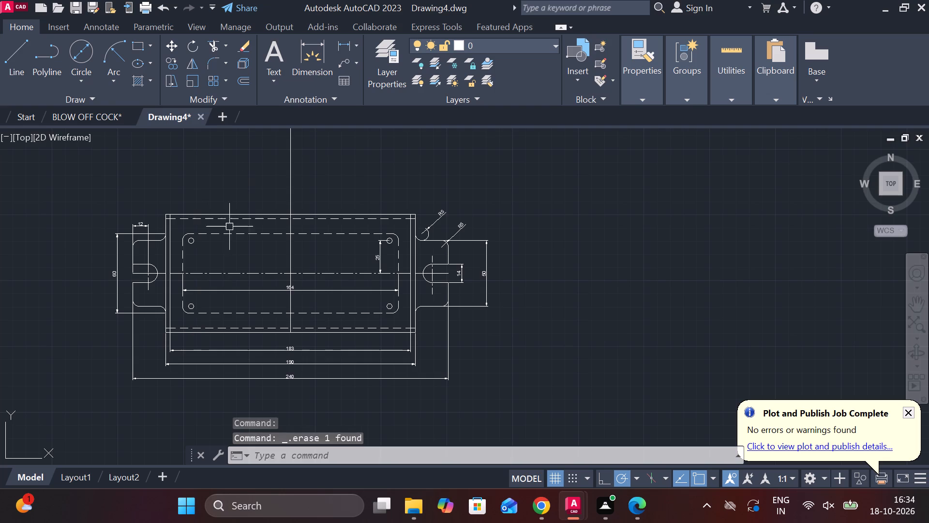
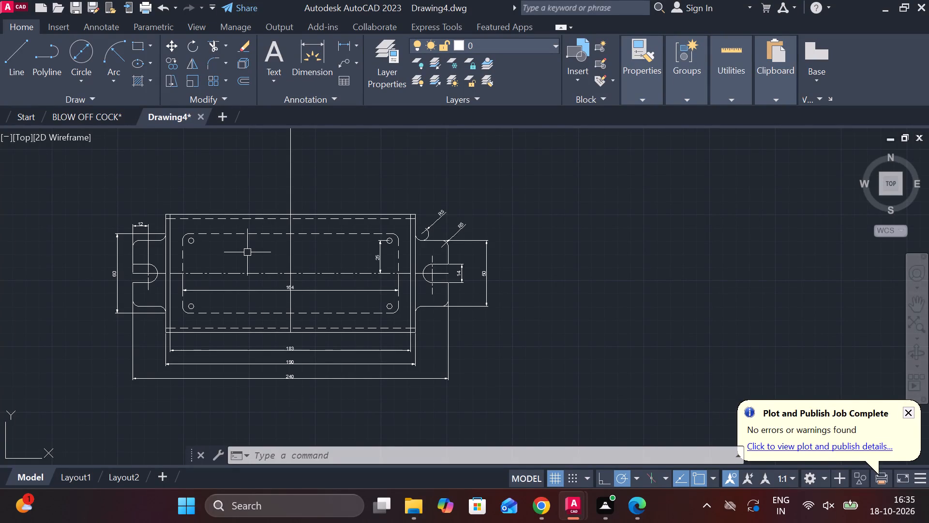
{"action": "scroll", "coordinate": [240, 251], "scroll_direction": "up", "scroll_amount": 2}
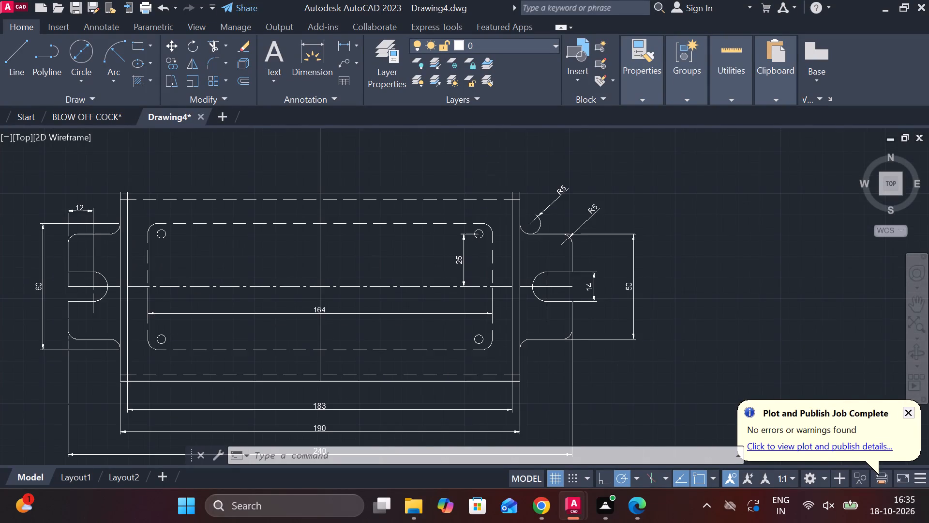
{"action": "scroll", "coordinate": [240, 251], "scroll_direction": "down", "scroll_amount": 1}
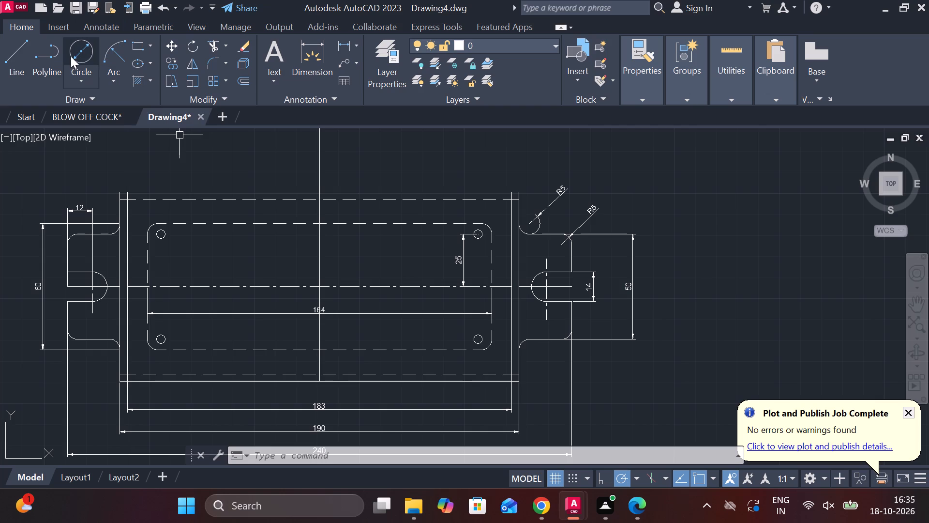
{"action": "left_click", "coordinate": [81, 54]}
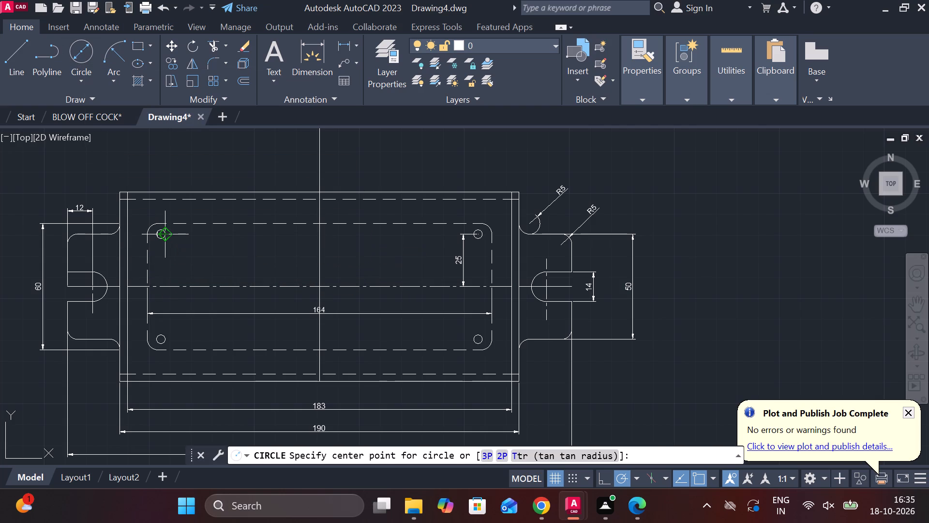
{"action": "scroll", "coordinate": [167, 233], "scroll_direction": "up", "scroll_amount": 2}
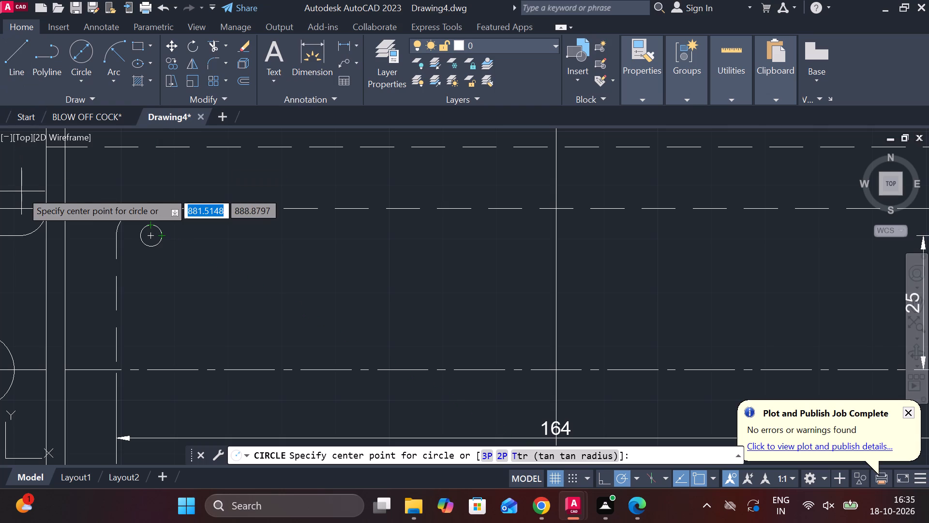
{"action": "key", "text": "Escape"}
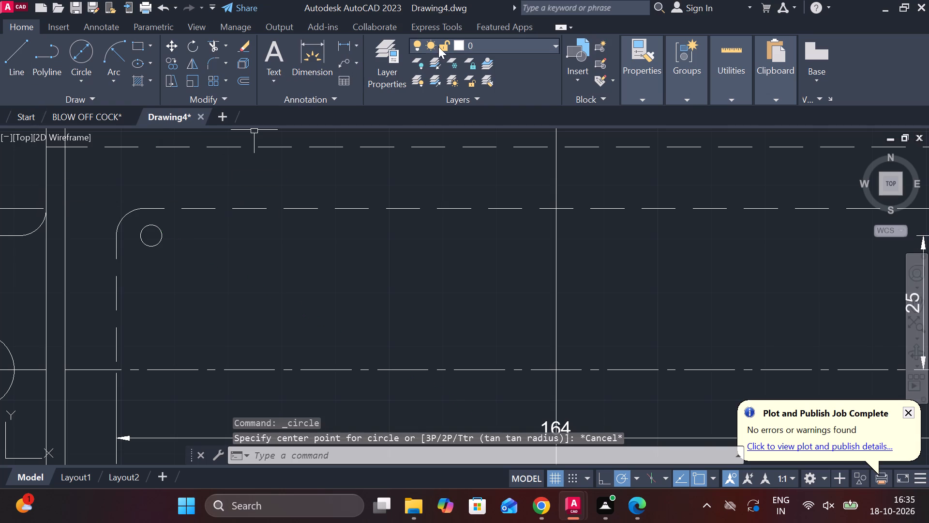
Add a horizontal linear dimension from the upper-left hole's centre to the plate's inner left vertical line, placed above the plate.
{"action": "left_click", "coordinate": [341, 44]}
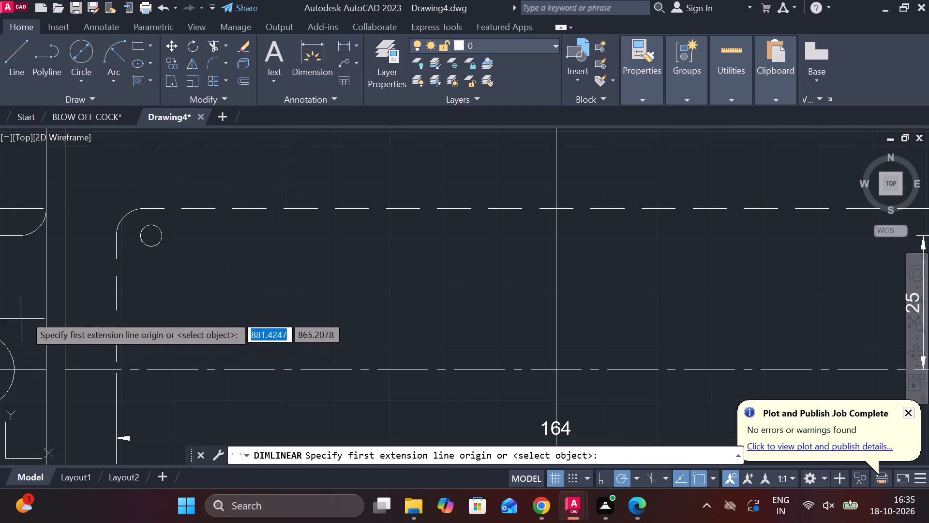
{"action": "left_click", "coordinate": [149, 240]}
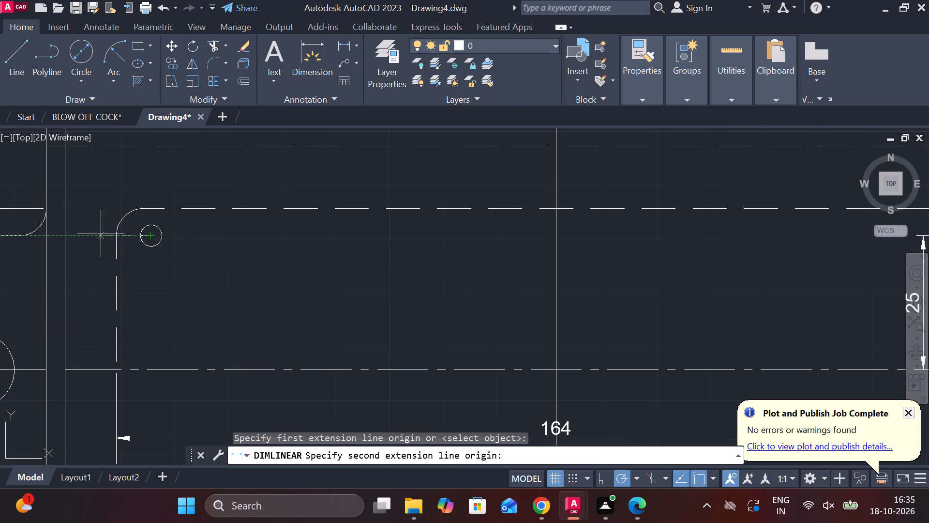
{"action": "left_click", "coordinate": [64, 235]}
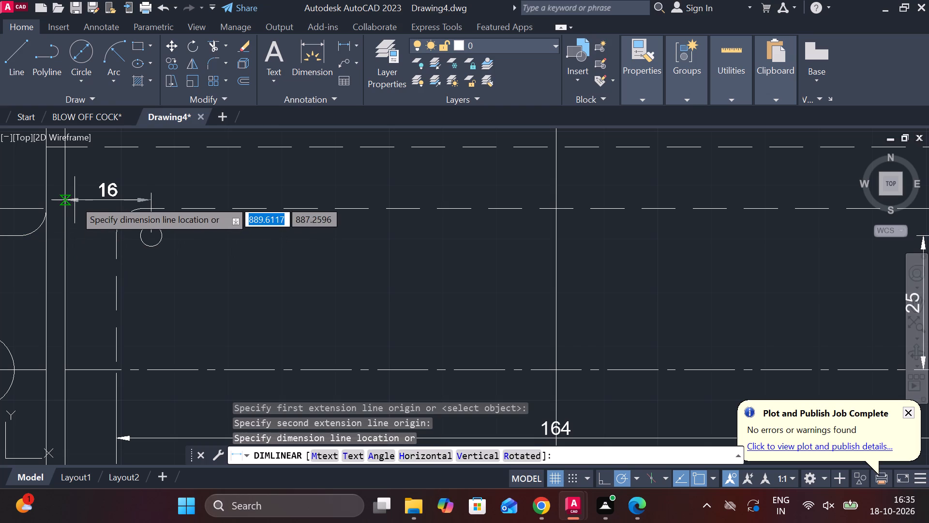
{"action": "scroll", "coordinate": [87, 180], "scroll_direction": "down", "scroll_amount": 2}
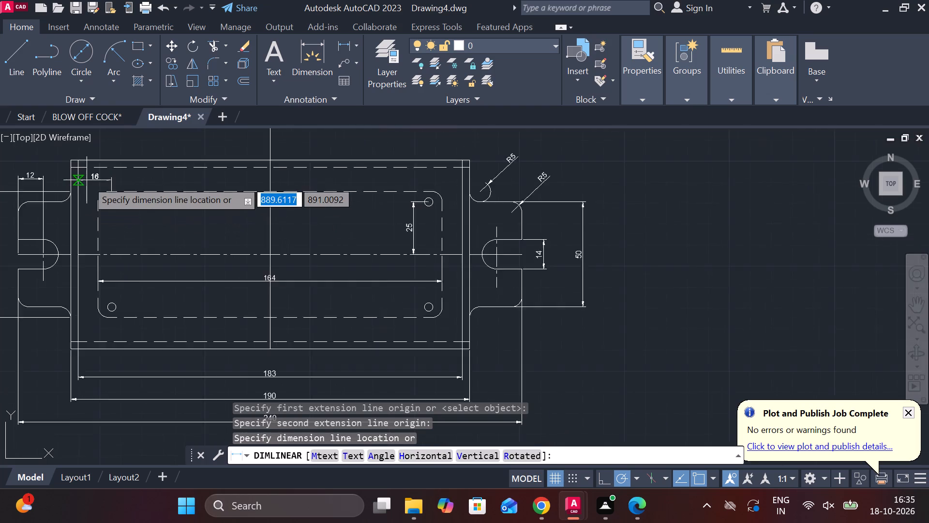
{"action": "scroll", "coordinate": [87, 180], "scroll_direction": "down", "scroll_amount": 1}
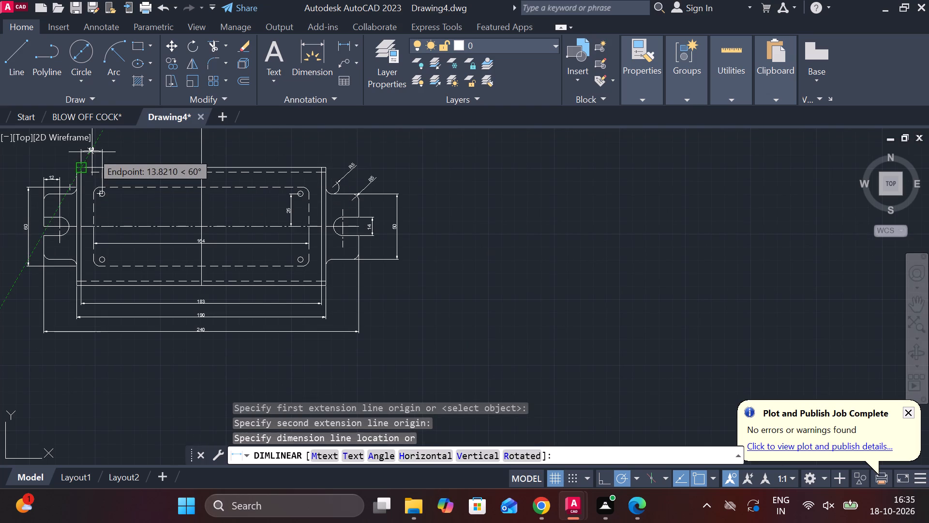
{"action": "left_click", "coordinate": [92, 152]}
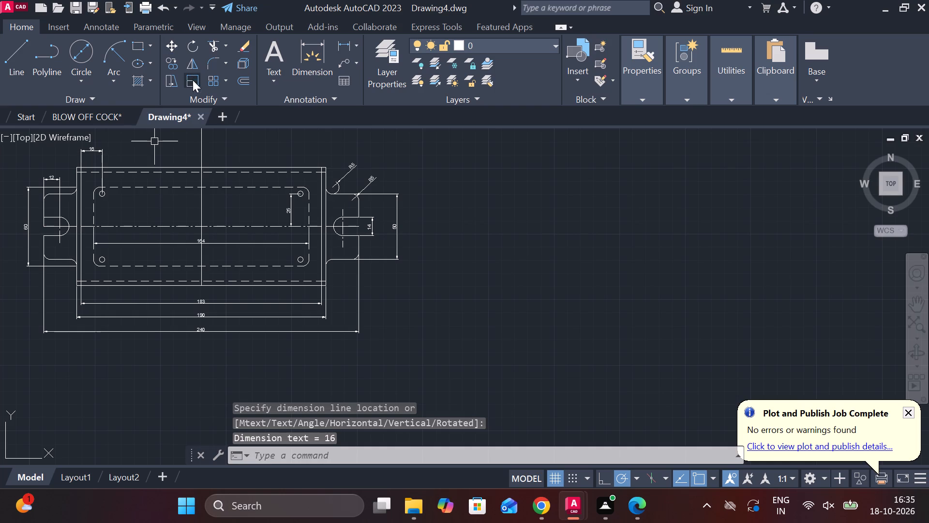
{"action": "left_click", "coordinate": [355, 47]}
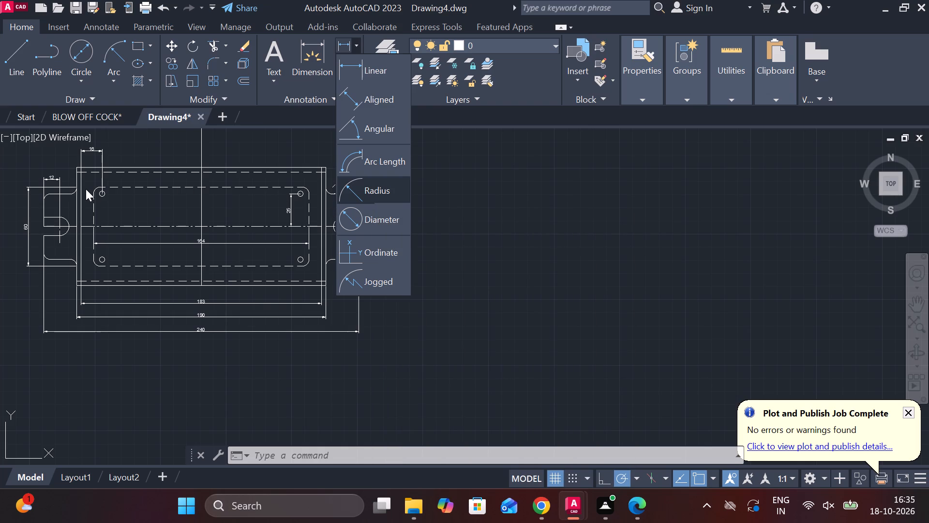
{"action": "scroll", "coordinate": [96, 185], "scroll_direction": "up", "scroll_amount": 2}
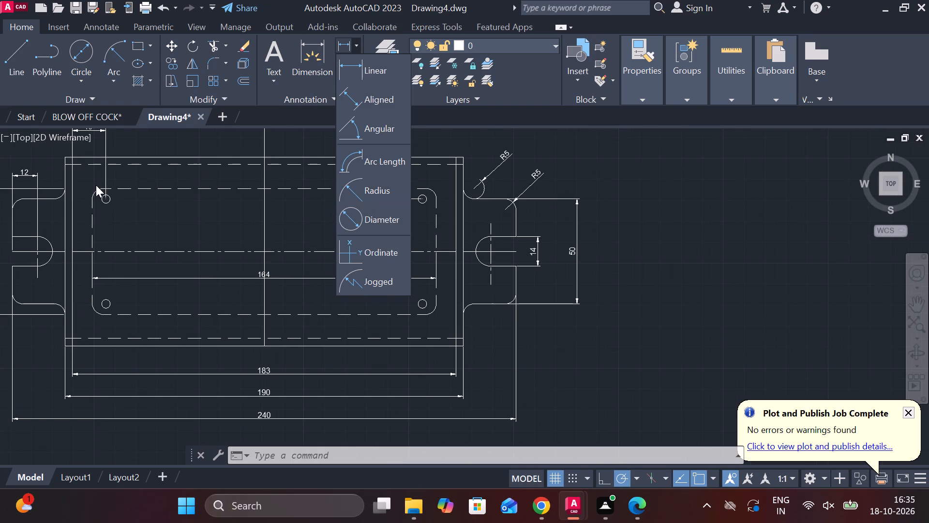
Draw a circle of diameter 8 concentric with the plate's upper-left corner hole.
{"action": "left_click", "coordinate": [86, 54]}
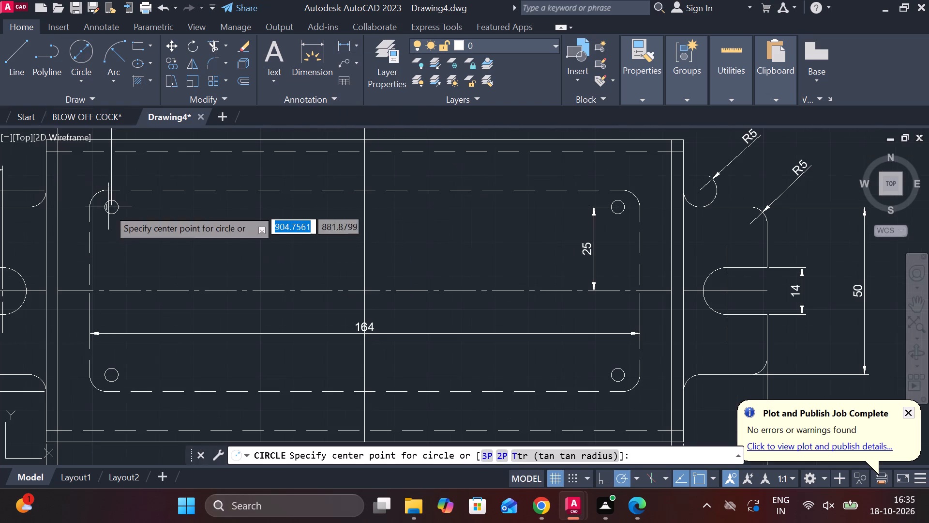
{"action": "scroll", "coordinate": [114, 210], "scroll_direction": "up", "scroll_amount": 3}
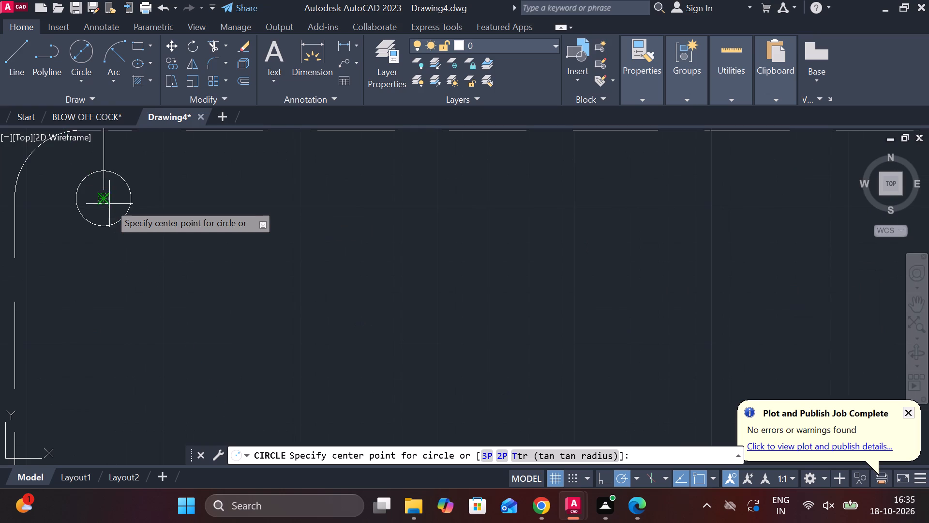
{"action": "scroll", "coordinate": [100, 198], "scroll_direction": "up", "scroll_amount": 2}
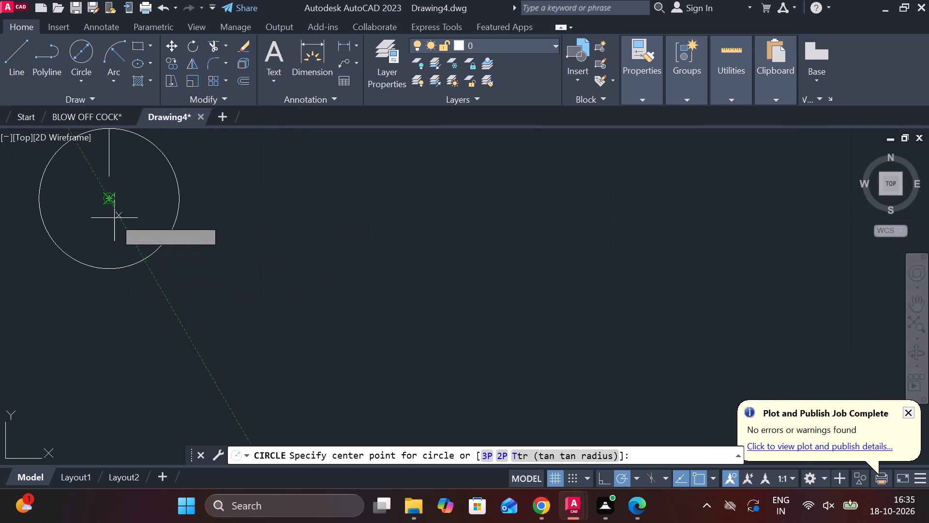
{"action": "left_click", "coordinate": [107, 199]}
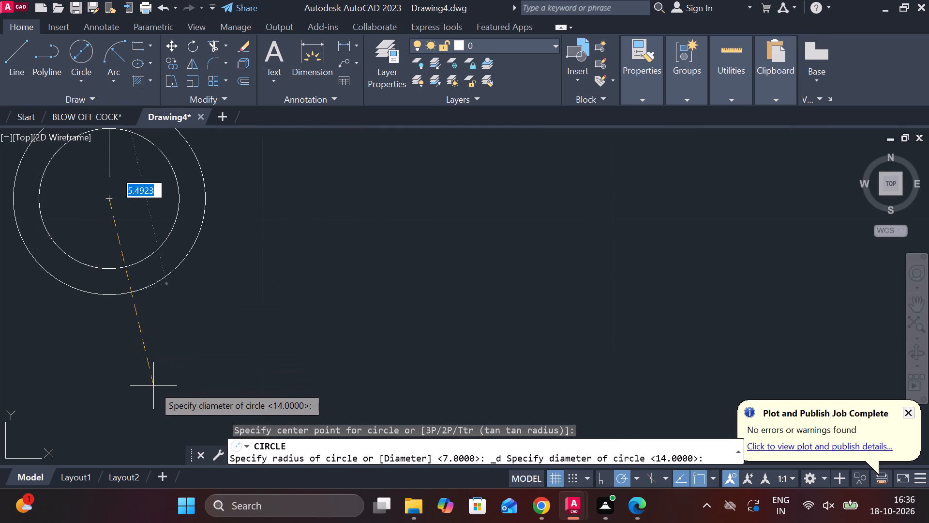
{"action": "key", "text": "8"}
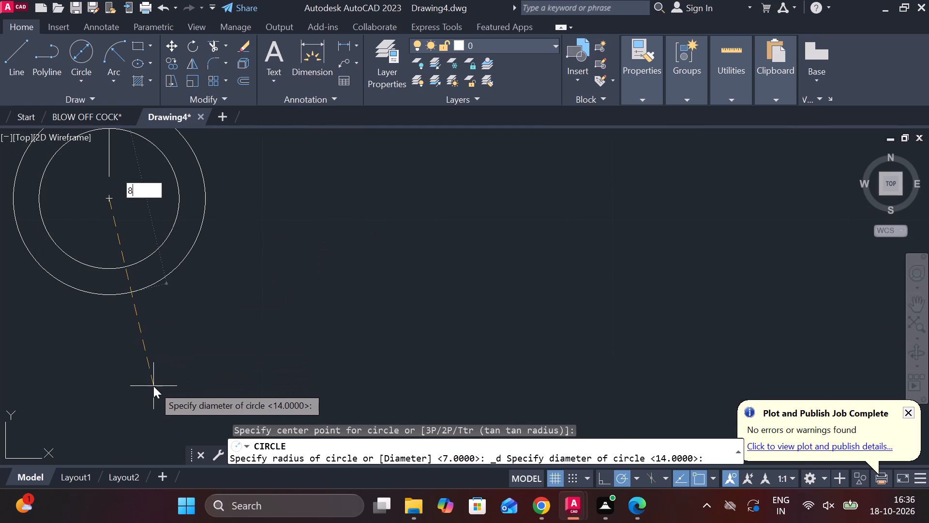
{"action": "key", "text": "Return"}
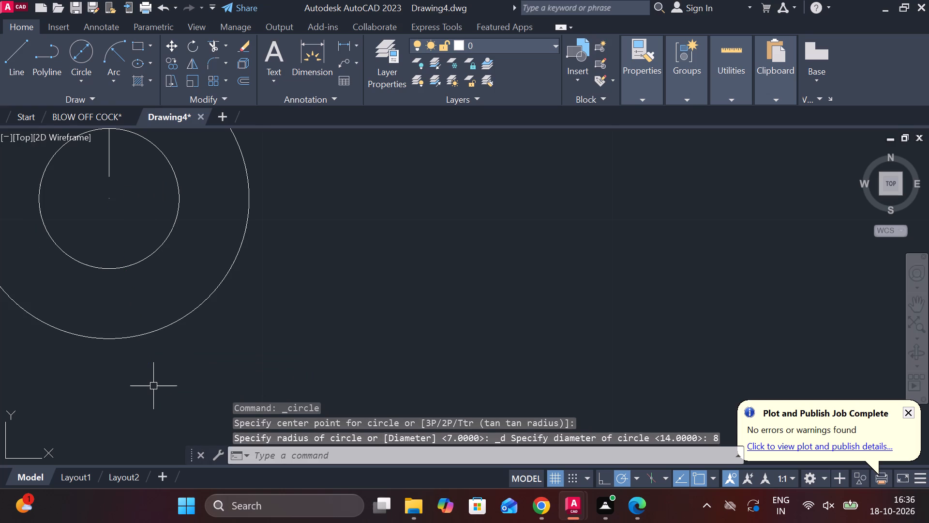
Delete the smaller inner circle of the upper-left corner hole.
{"action": "scroll", "coordinate": [156, 391], "scroll_direction": "down", "scroll_amount": 2}
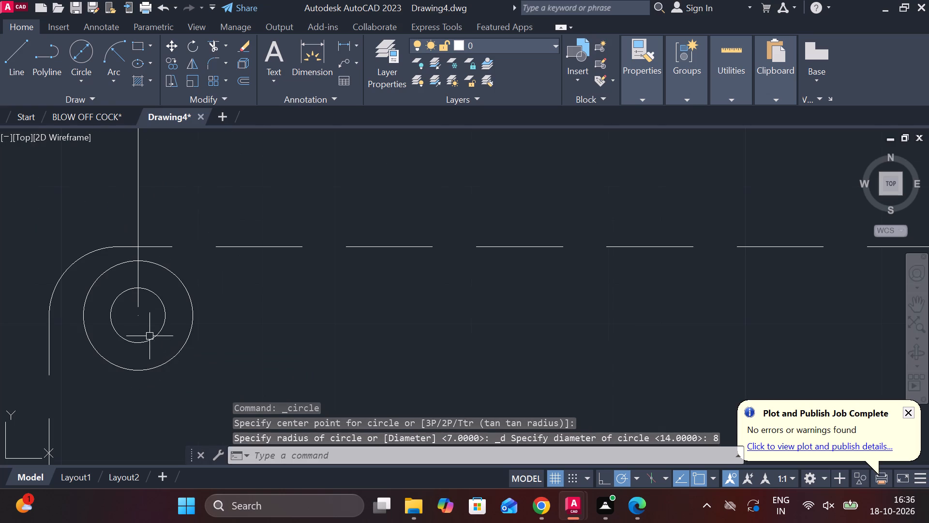
{"action": "left_click", "coordinate": [150, 341]}
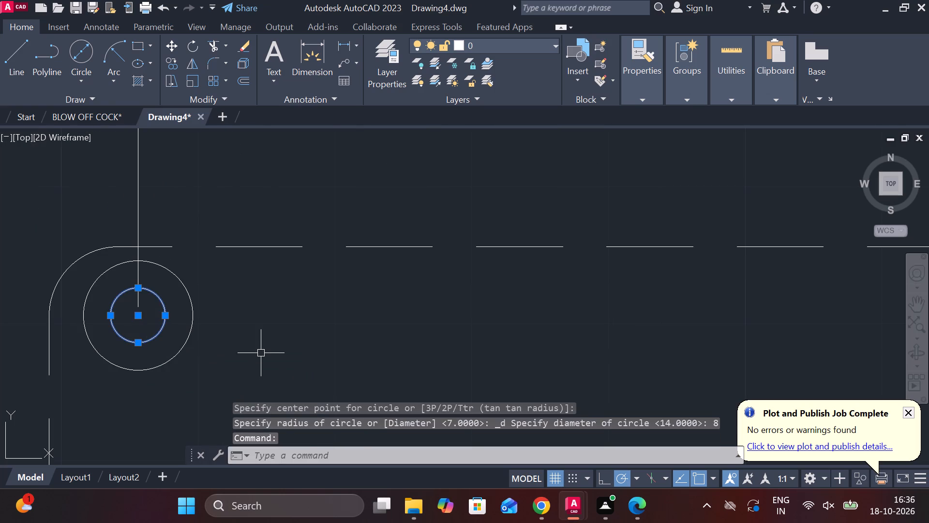
{"action": "key", "text": "Delete"}
Draw a circle of diameter 8 concentric with the plate's lower-left corner hole.
{"action": "scroll", "coordinate": [272, 355], "scroll_direction": "down", "scroll_amount": 4}
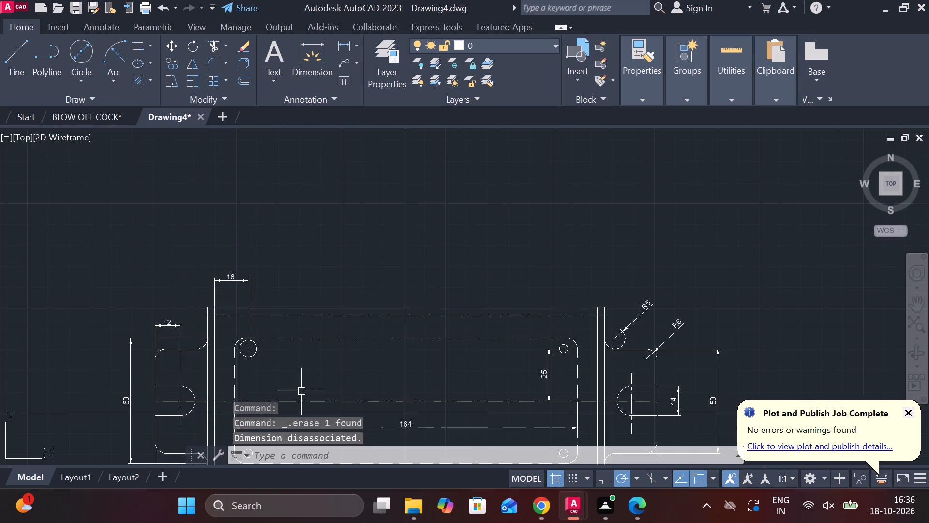
{"action": "scroll", "coordinate": [336, 411], "scroll_direction": "up", "scroll_amount": 2}
{"action": "scroll", "coordinate": [336, 411], "scroll_direction": "down", "scroll_amount": 2}
{"action": "scroll", "coordinate": [419, 333], "scroll_direction": "down", "scroll_amount": 2}
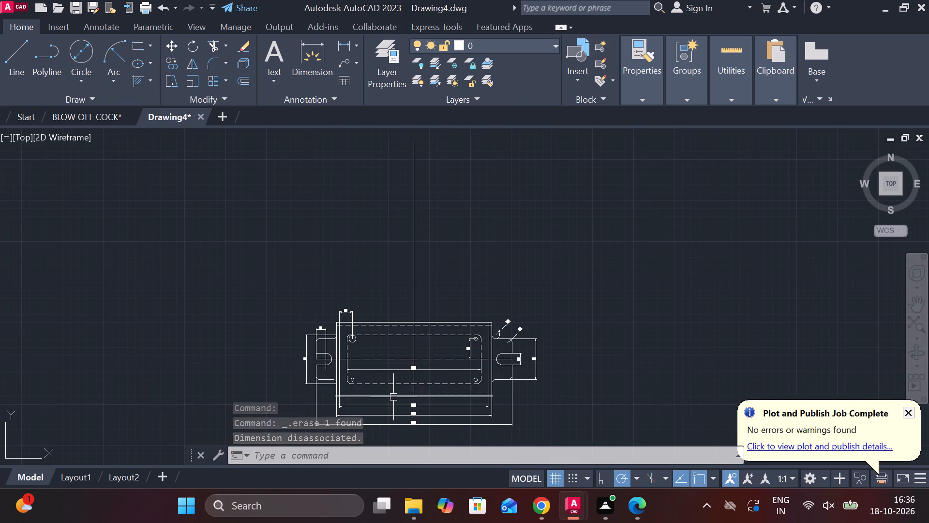
{"action": "scroll", "coordinate": [393, 397], "scroll_direction": "up", "scroll_amount": 3}
{"action": "scroll", "coordinate": [352, 363], "scroll_direction": "up", "scroll_amount": 2}
{"action": "scroll", "coordinate": [108, 308], "scroll_direction": "down", "scroll_amount": 1}
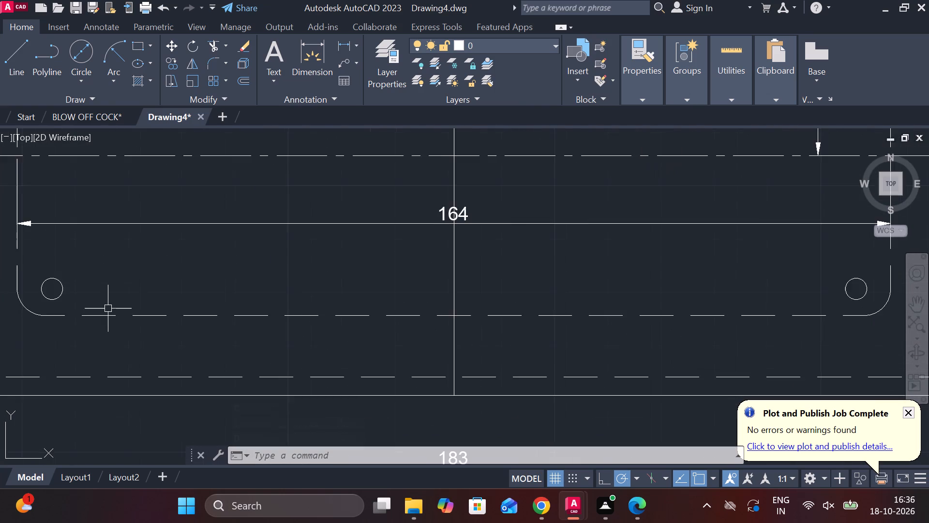
{"action": "scroll", "coordinate": [108, 308], "scroll_direction": "down", "scroll_amount": 1}
{"action": "left_click", "coordinate": [83, 57]}
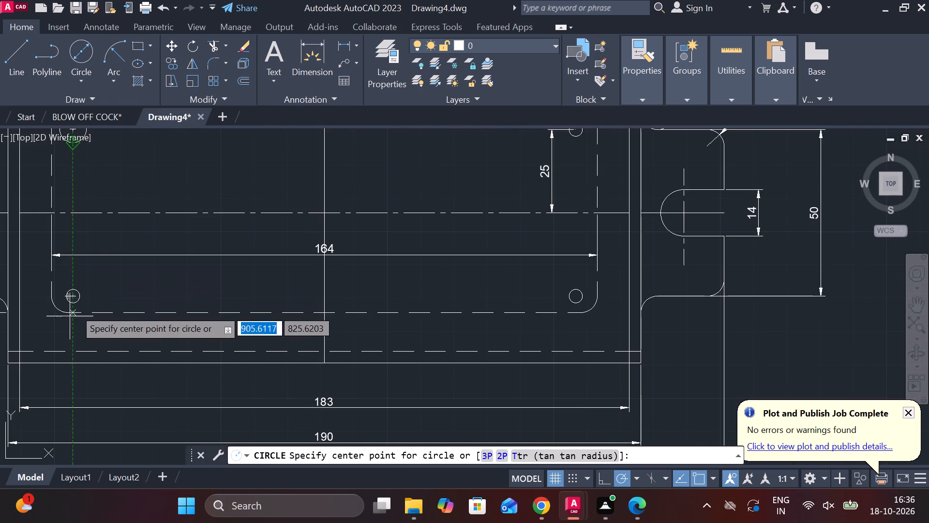
{"action": "scroll", "coordinate": [79, 300], "scroll_direction": "up", "scroll_amount": 2}
{"action": "left_click", "coordinate": [62, 292]}
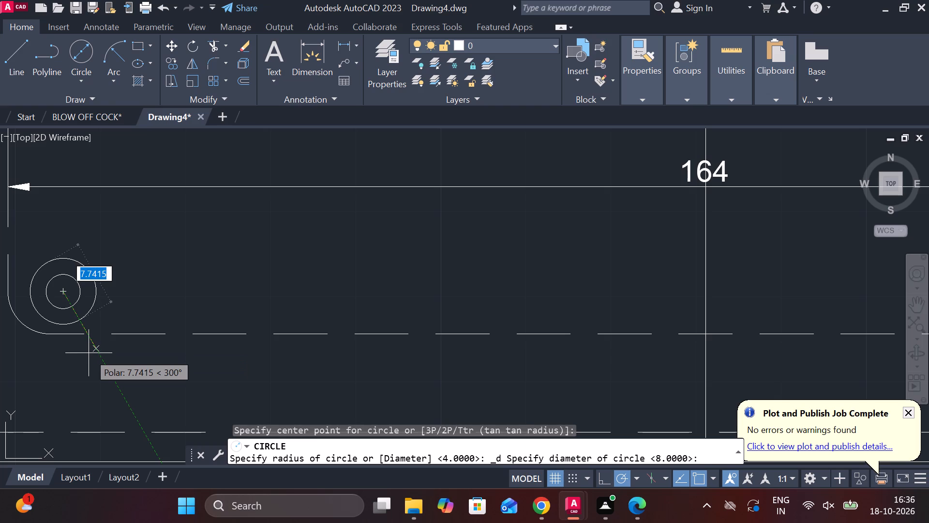
{"action": "key", "text": "8"}
{"action": "key", "text": "Return"}
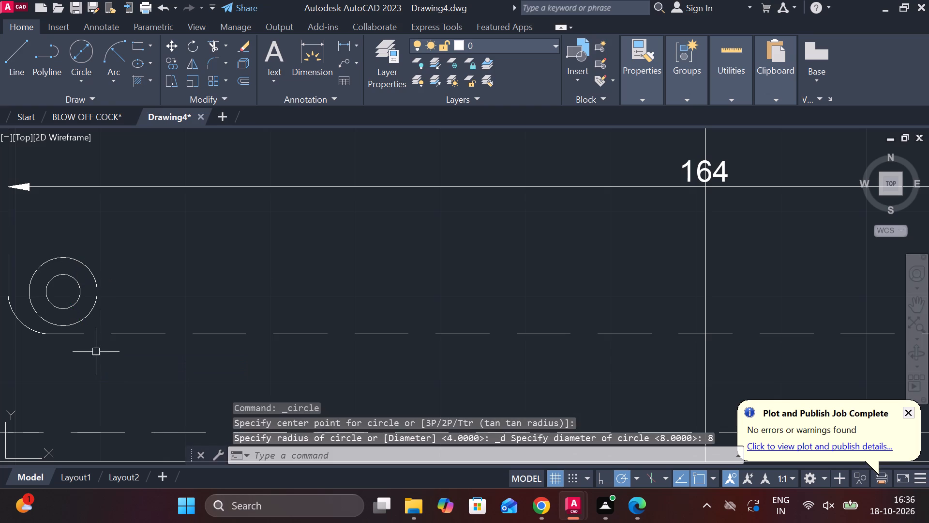
Draw a circle of diameter 8 concentric with the plate's lower-right corner hole.
{"action": "scroll", "coordinate": [537, 219], "scroll_direction": "down", "scroll_amount": 3}
{"action": "scroll", "coordinate": [764, 202], "scroll_direction": "up", "scroll_amount": 3}
{"action": "scroll", "coordinate": [764, 202], "scroll_direction": "down", "scroll_amount": 1}
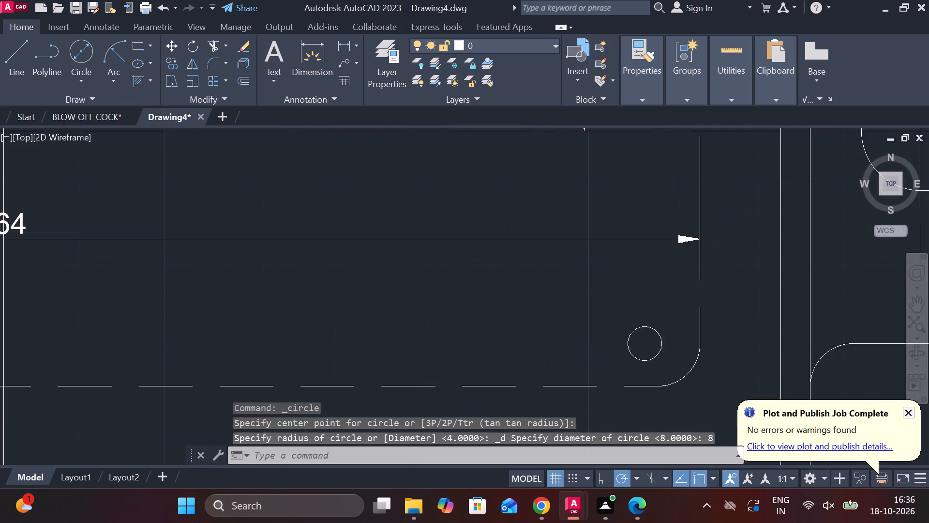
{"action": "left_click", "coordinate": [79, 49]}
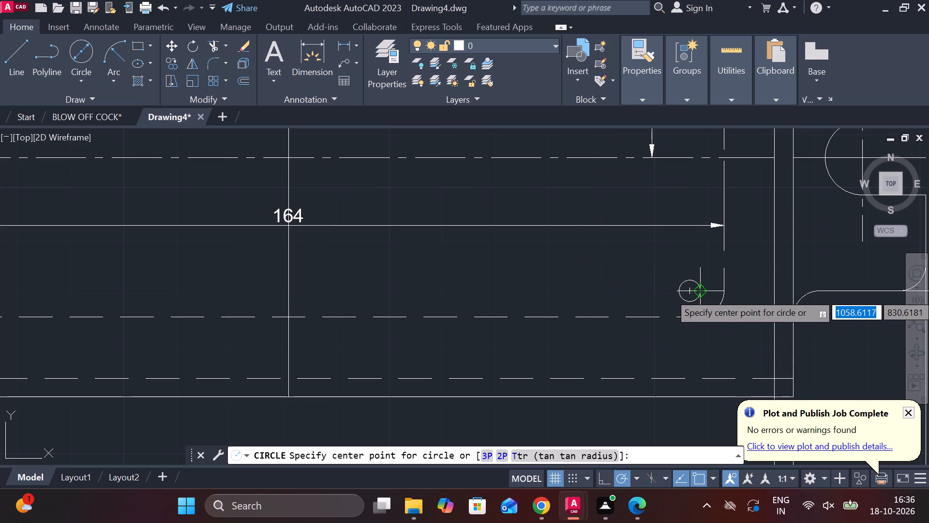
{"action": "left_click", "coordinate": [691, 293]}
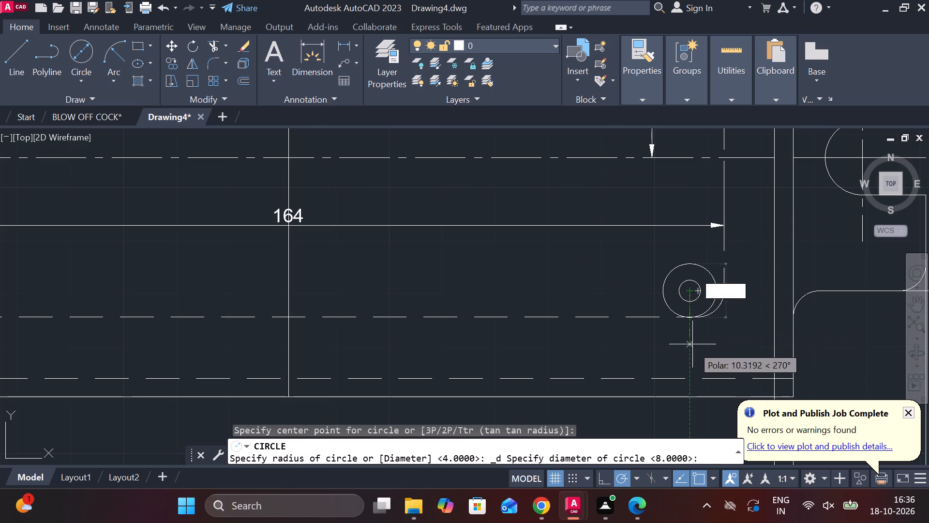
{"action": "key", "text": "8"}
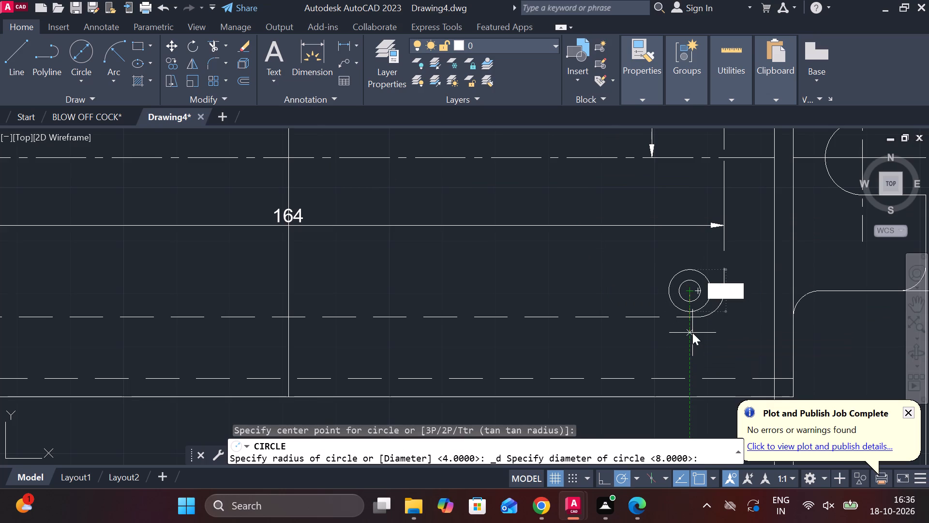
{"action": "key", "text": "Return"}
Draw a circle of diameter 8 concentric with the plate's upper-right corner hole.
{"action": "scroll", "coordinate": [579, 233], "scroll_direction": "down", "scroll_amount": 3}
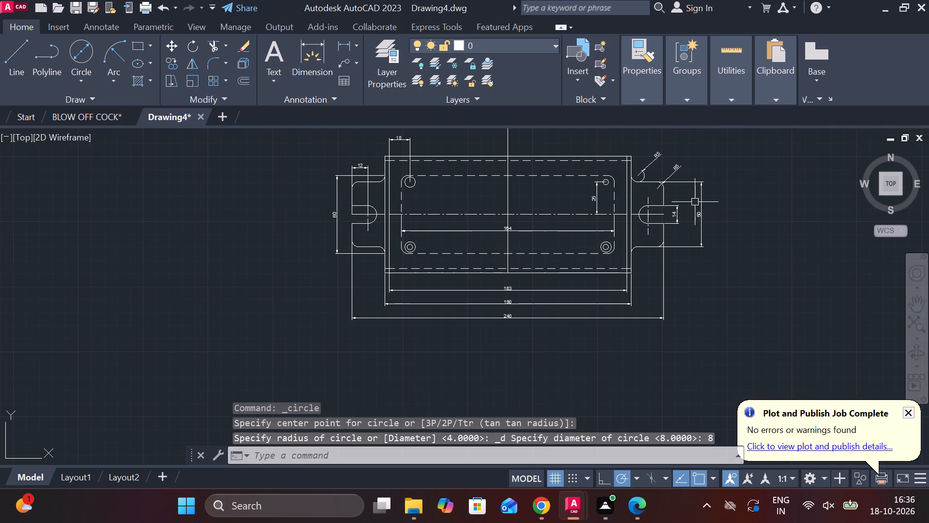
{"action": "scroll", "coordinate": [635, 193], "scroll_direction": "up", "scroll_amount": 2}
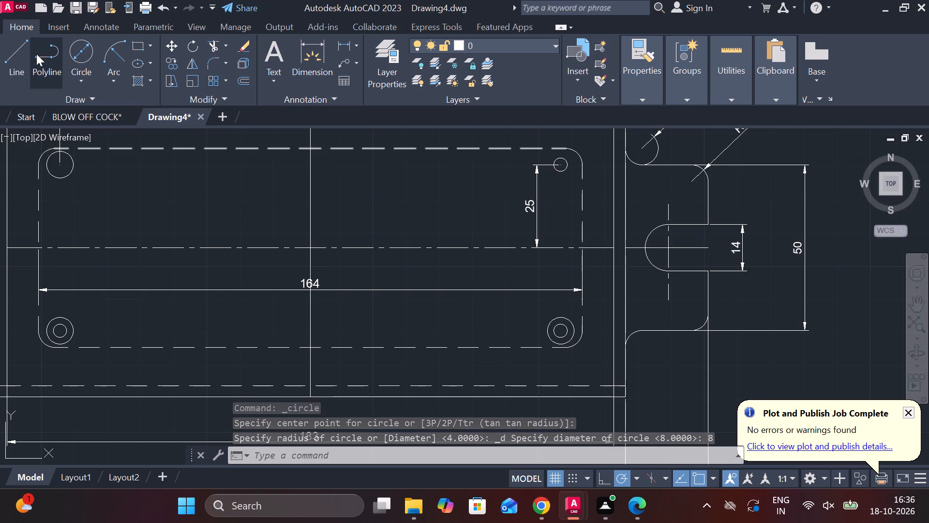
{"action": "left_click", "coordinate": [80, 56]}
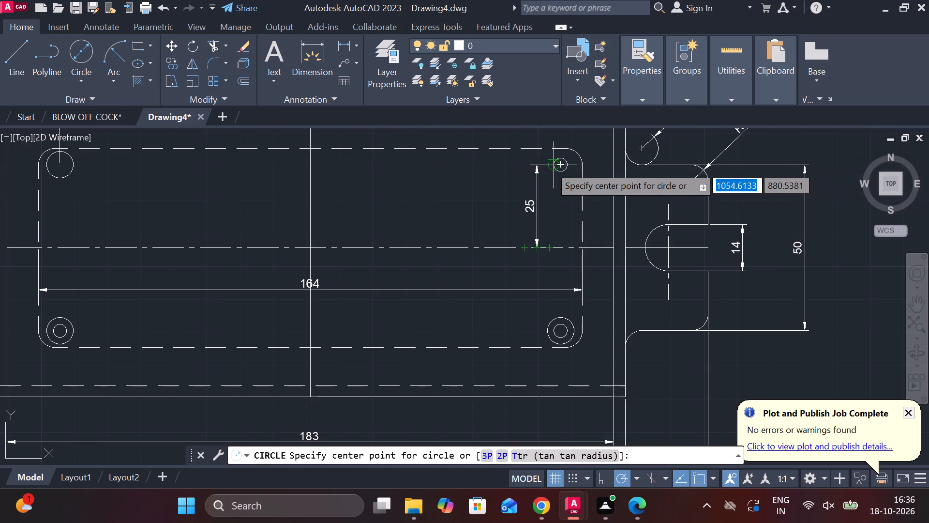
{"action": "scroll", "coordinate": [550, 166], "scroll_direction": "up", "scroll_amount": 3}
{"action": "left_click", "coordinate": [595, 160]}
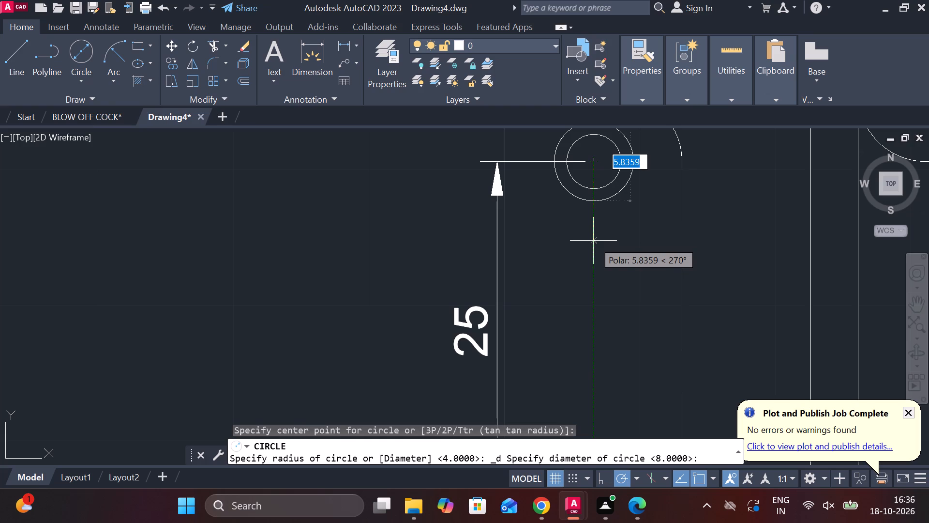
{"action": "key", "text": "8"}
{"action": "key", "text": "Return"}
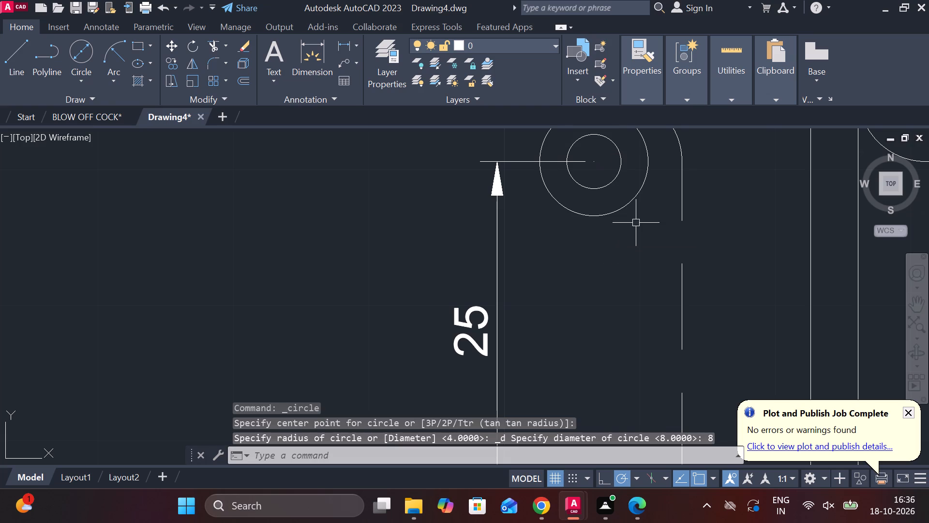
Delete the smaller inner circles of the upper-right, lower-right and lower-left corner holes.
{"action": "left_click", "coordinate": [599, 189]}
{"action": "scroll", "coordinate": [614, 205], "scroll_direction": "down", "scroll_amount": 2}
{"action": "scroll", "coordinate": [626, 389], "scroll_direction": "down", "scroll_amount": 2}
{"action": "scroll", "coordinate": [622, 415], "scroll_direction": "up", "scroll_amount": 3}
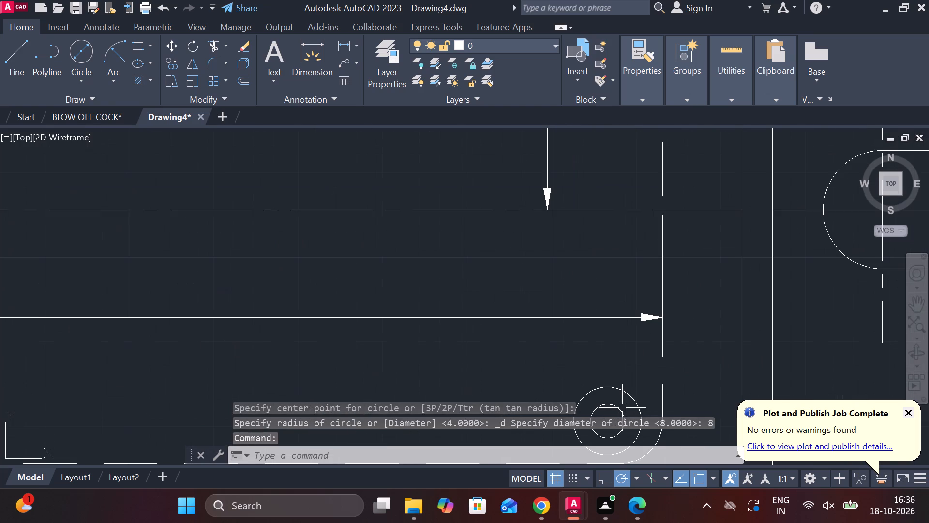
{"action": "left_click", "coordinate": [620, 409]}
{"action": "scroll", "coordinate": [610, 381], "scroll_direction": "down", "scroll_amount": 2}
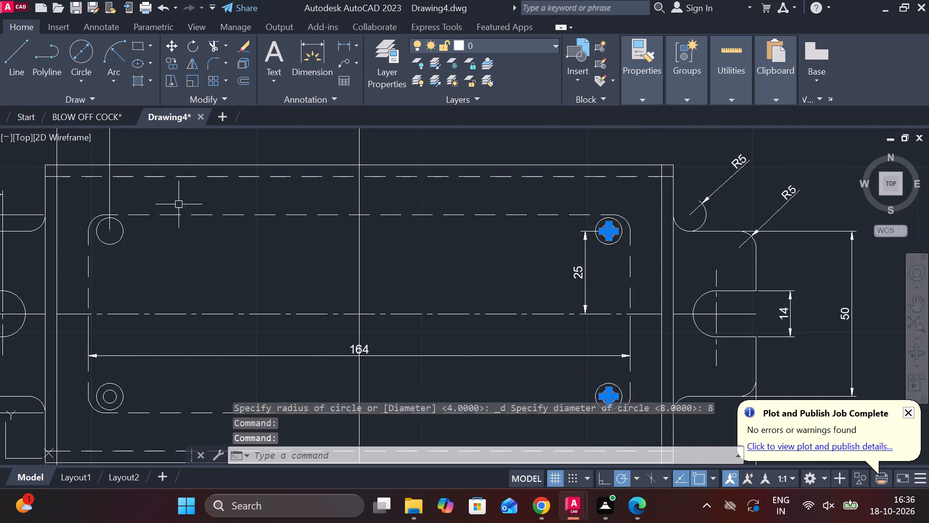
{"action": "scroll", "coordinate": [105, 244], "scroll_direction": "up", "scroll_amount": 3}
{"action": "scroll", "coordinate": [105, 244], "scroll_direction": "down", "scroll_amount": 2}
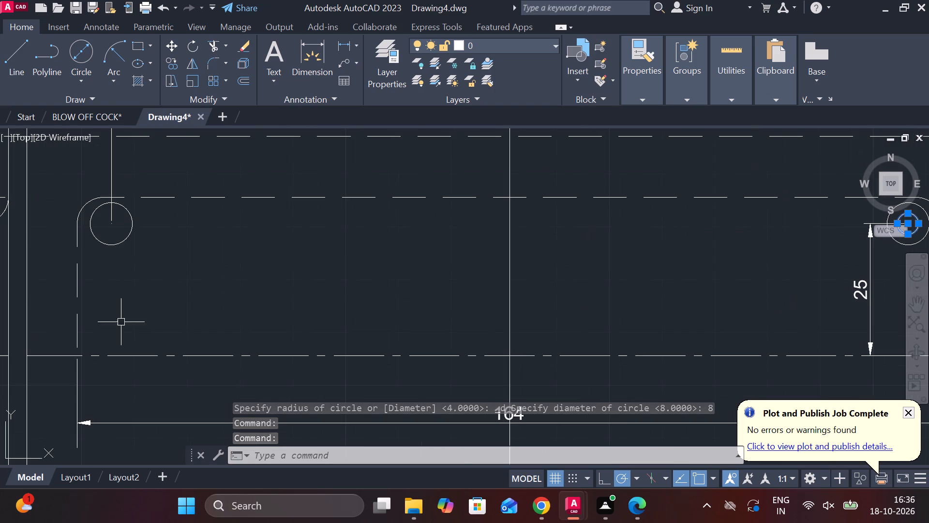
{"action": "scroll", "coordinate": [126, 330], "scroll_direction": "down", "scroll_amount": 2}
{"action": "scroll", "coordinate": [123, 379], "scroll_direction": "up", "scroll_amount": 3}
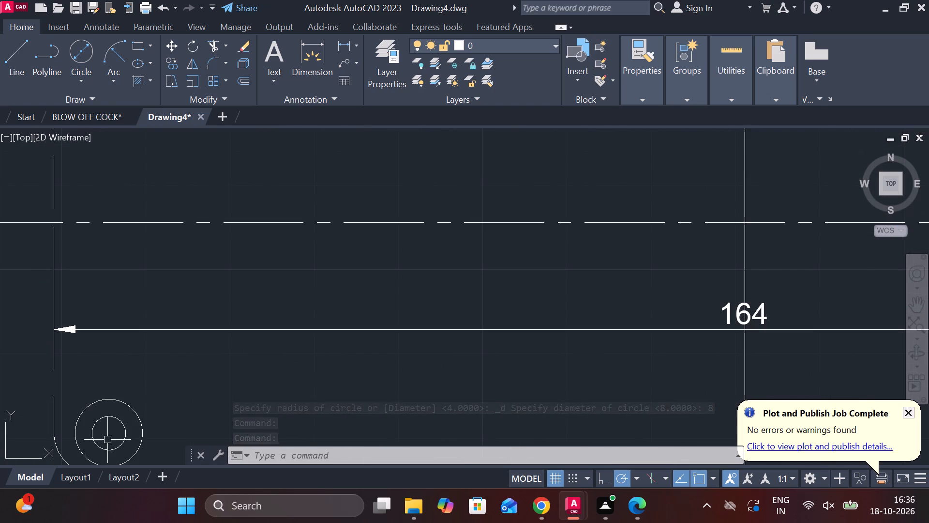
{"action": "left_click", "coordinate": [116, 416]}
{"action": "key", "text": "Delete"}
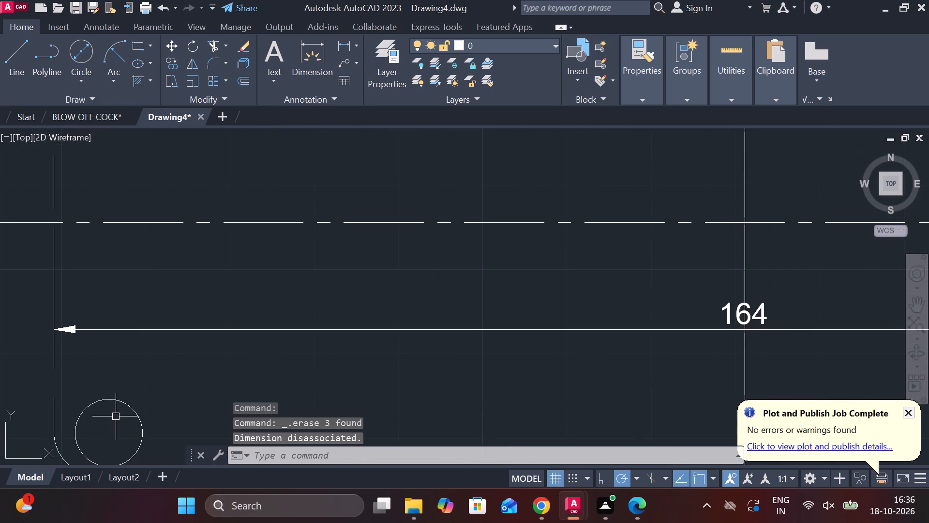
Draw a horizontal base line above the top view: 120 right from the vertical centre line, then 240 back to the left.
{"action": "scroll", "coordinate": [120, 385], "scroll_direction": "down", "scroll_amount": 4}
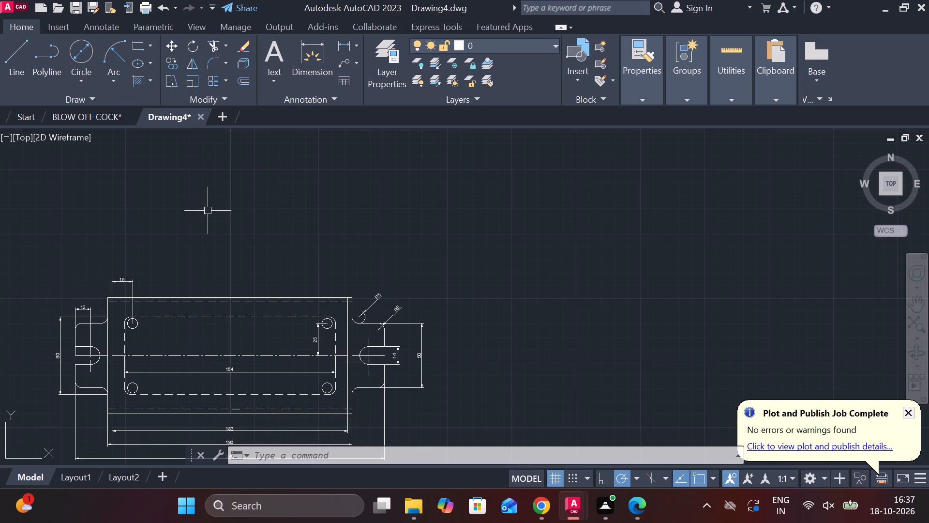
{"action": "left_click", "coordinate": [19, 43]}
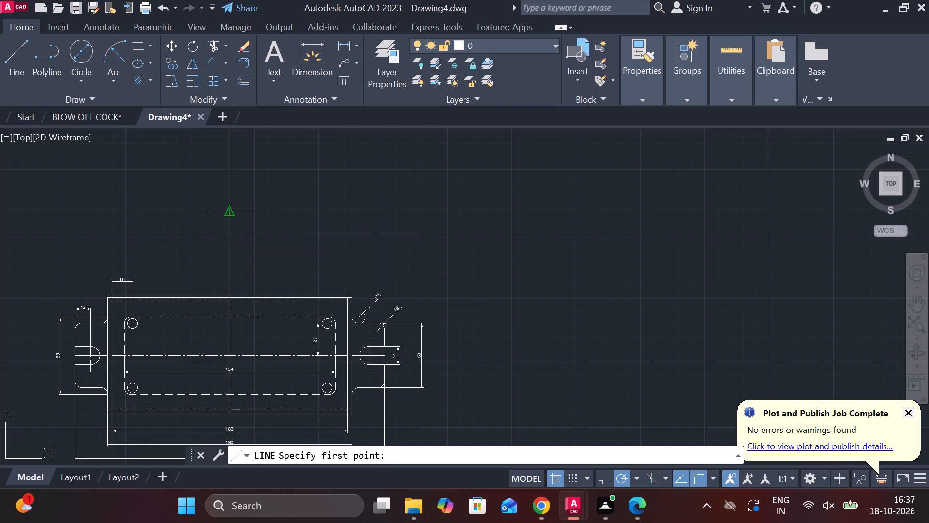
{"action": "left_click", "coordinate": [230, 215]}
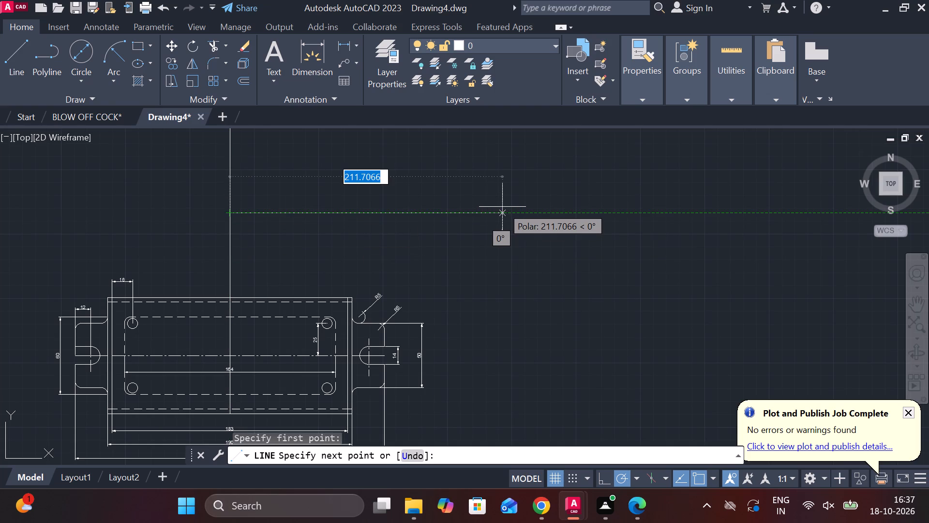
{"action": "type", "text": "12"}
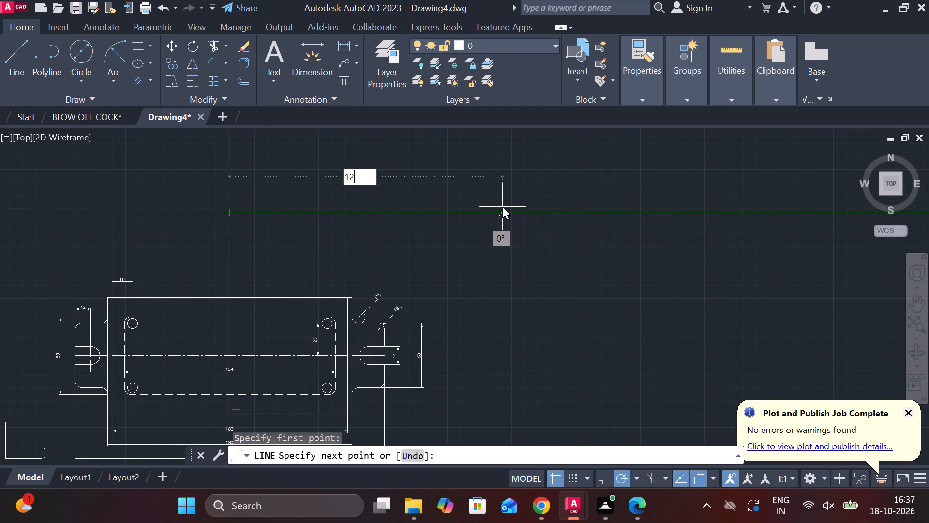
{"action": "key", "text": "0"}
{"action": "key", "text": "Return"}
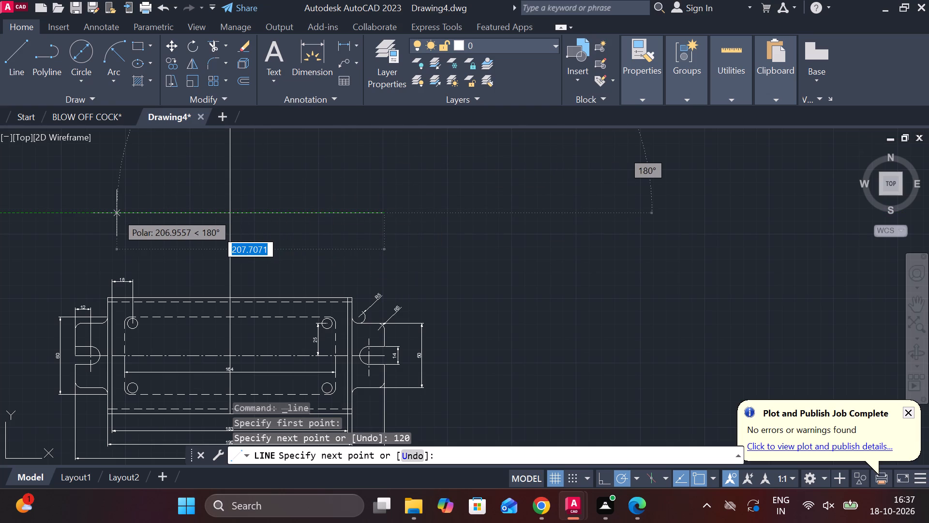
{"action": "key", "text": "2"}
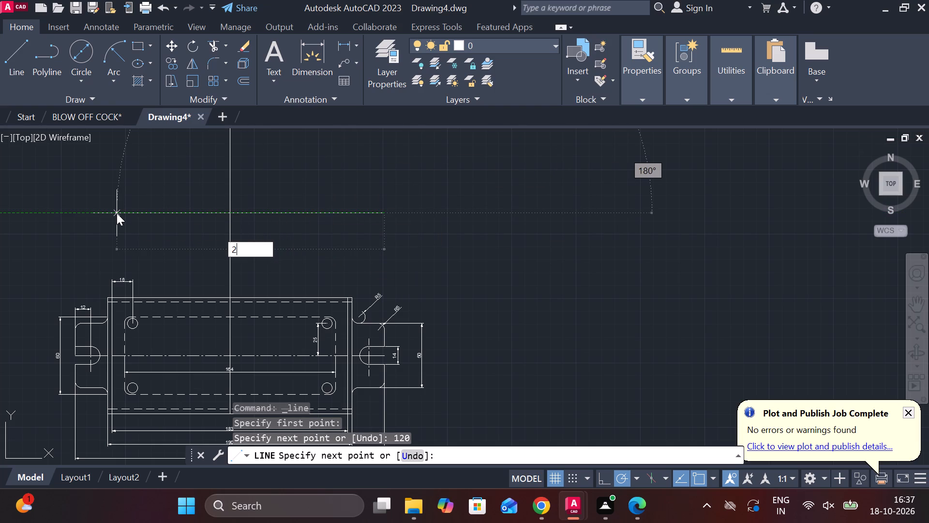
{"action": "key", "text": "4"}
{"action": "type", "text": "90"}
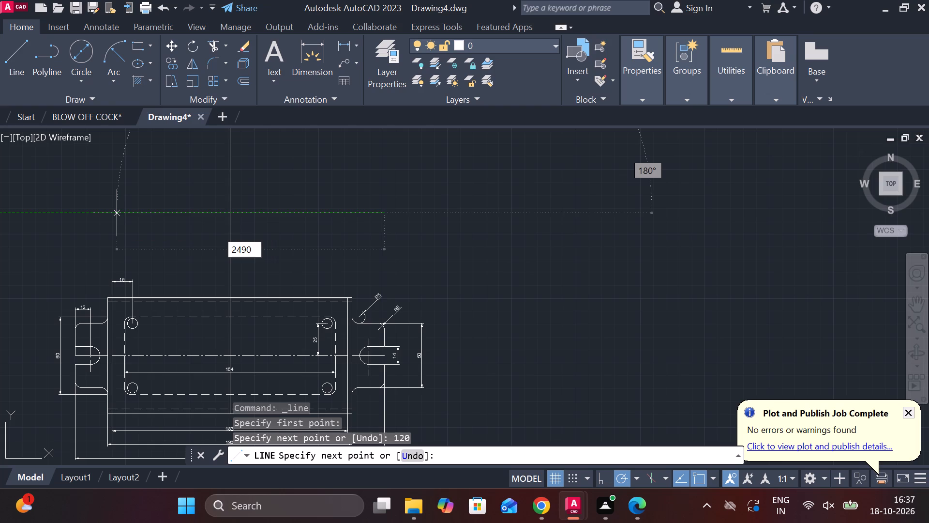
{"action": "key", "text": "BackSpace"}
{"action": "key", "text": "BackSpace"}
{"action": "key", "text": "0"}
{"action": "key", "text": "Return"}
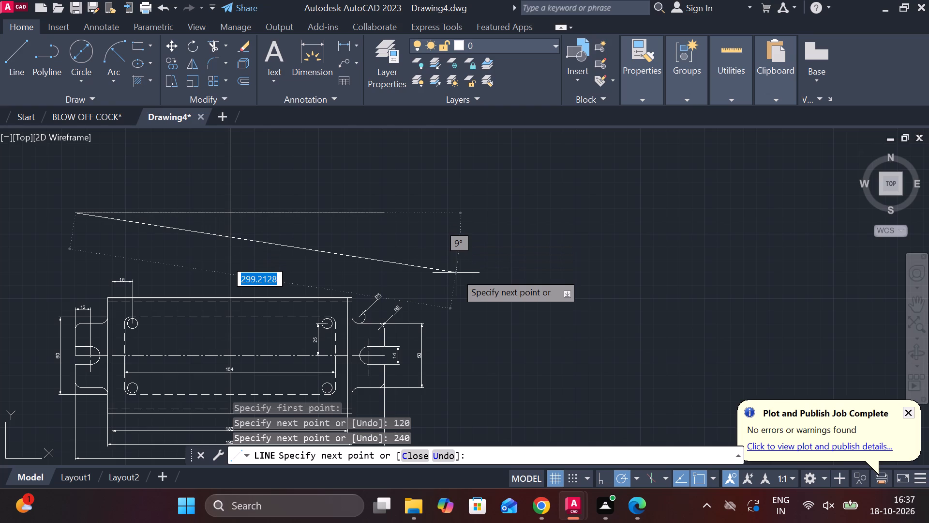
{"action": "key", "text": "Escape"}
Trim the vertical centre line between the new 240 base line and the plate's top edge.
{"action": "scroll", "coordinate": [185, 173], "scroll_direction": "down", "scroll_amount": 1}
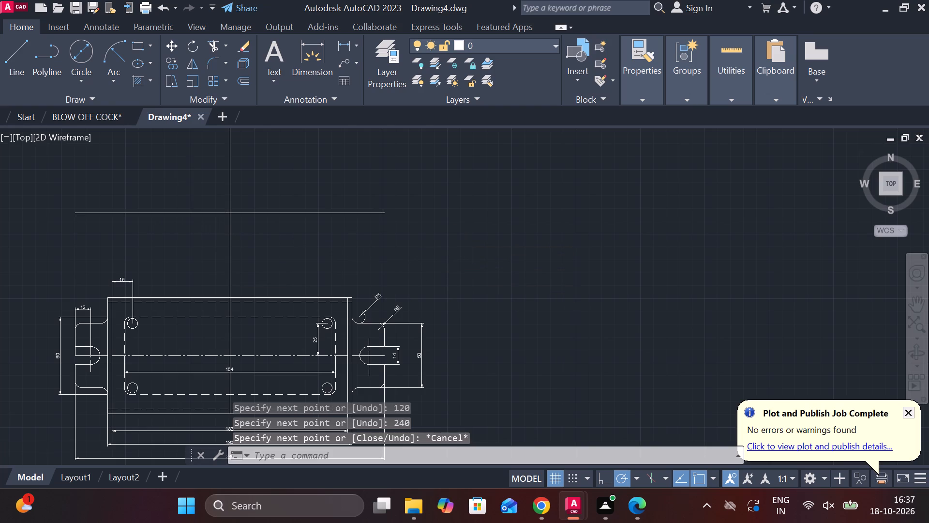
{"action": "scroll", "coordinate": [185, 173], "scroll_direction": "down", "scroll_amount": 1}
{"action": "scroll", "coordinate": [175, 330], "scroll_direction": "down", "scroll_amount": 1}
{"action": "scroll", "coordinate": [145, 224], "scroll_direction": "up", "scroll_amount": 1}
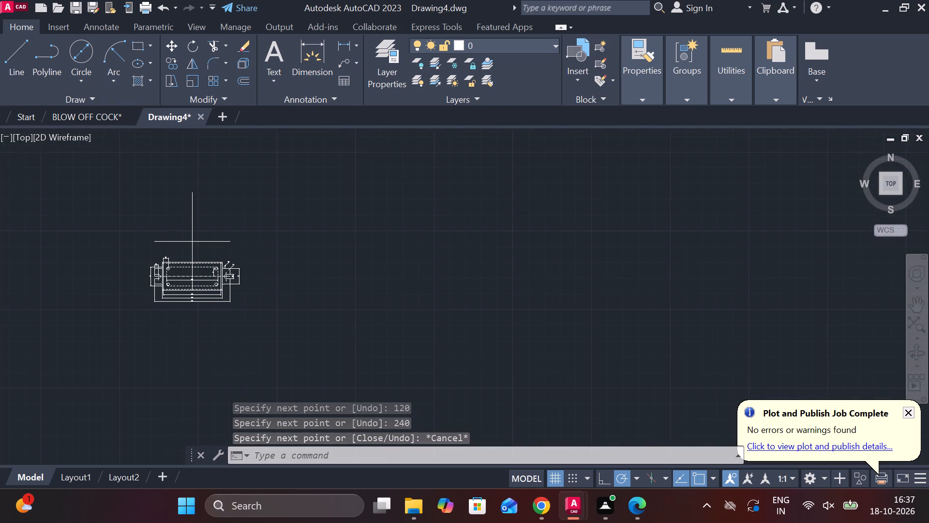
{"action": "scroll", "coordinate": [145, 224], "scroll_direction": "up", "scroll_amount": 1}
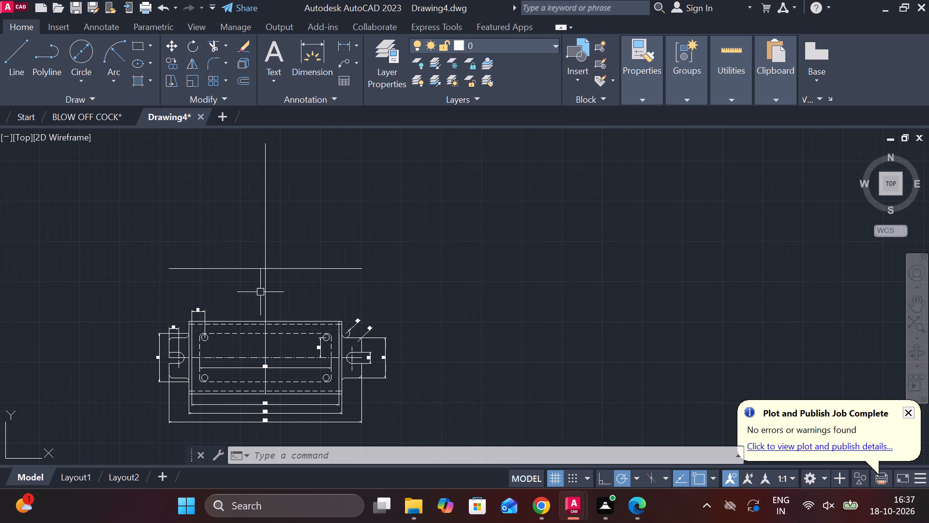
{"action": "left_click", "coordinate": [214, 43]}
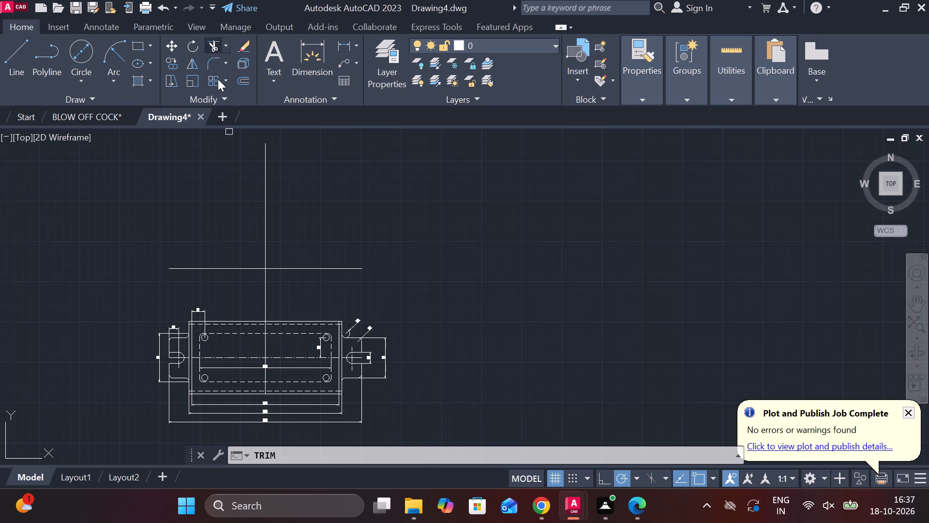
{"action": "left_click", "coordinate": [267, 296]}
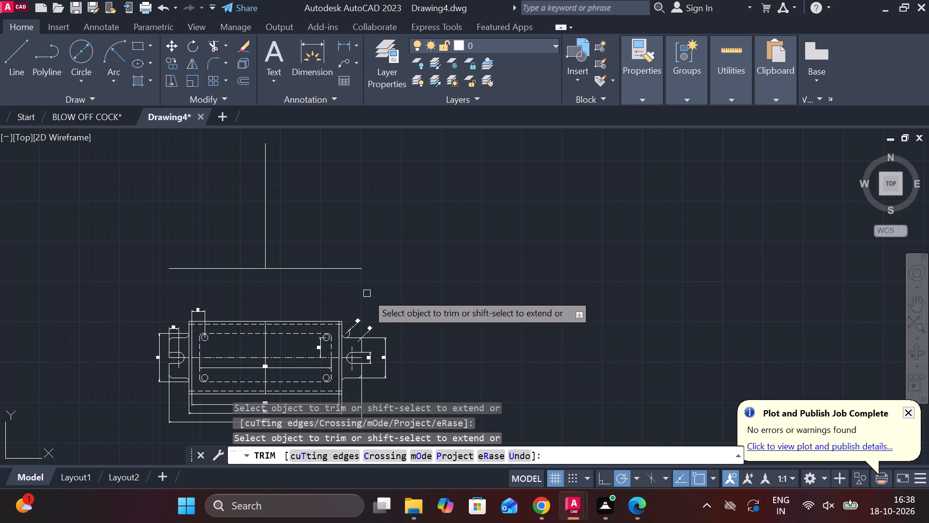
{"action": "key", "text": "Escape"}
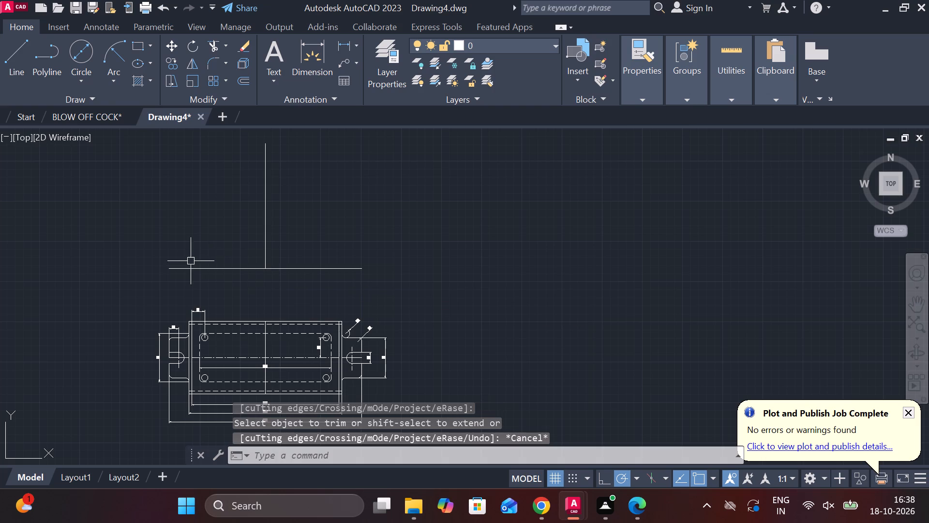
Close the front view's base rectangle from the base line's left end: lines 6 up, 240 right and 6 down.
{"action": "left_click", "coordinate": [20, 55]}
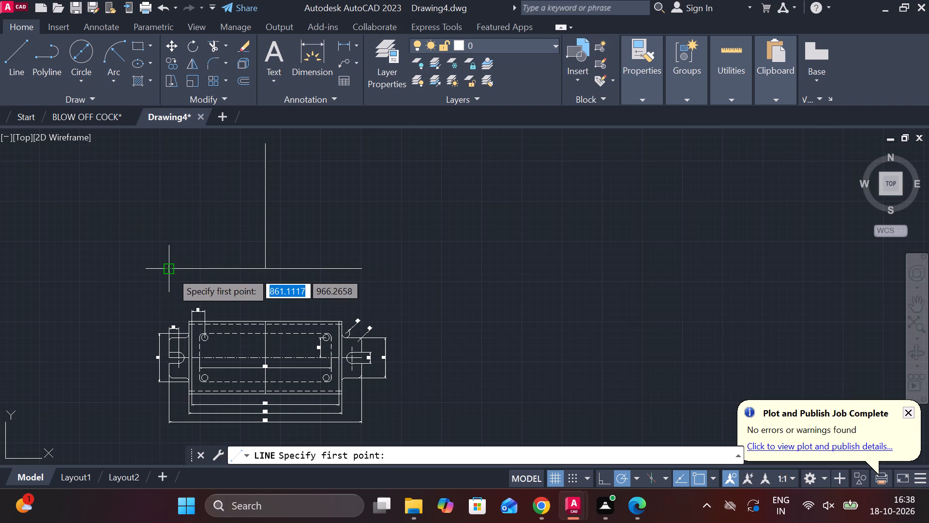
{"action": "scroll", "coordinate": [171, 272], "scroll_direction": "up", "scroll_amount": 4}
{"action": "left_click", "coordinate": [151, 252]}
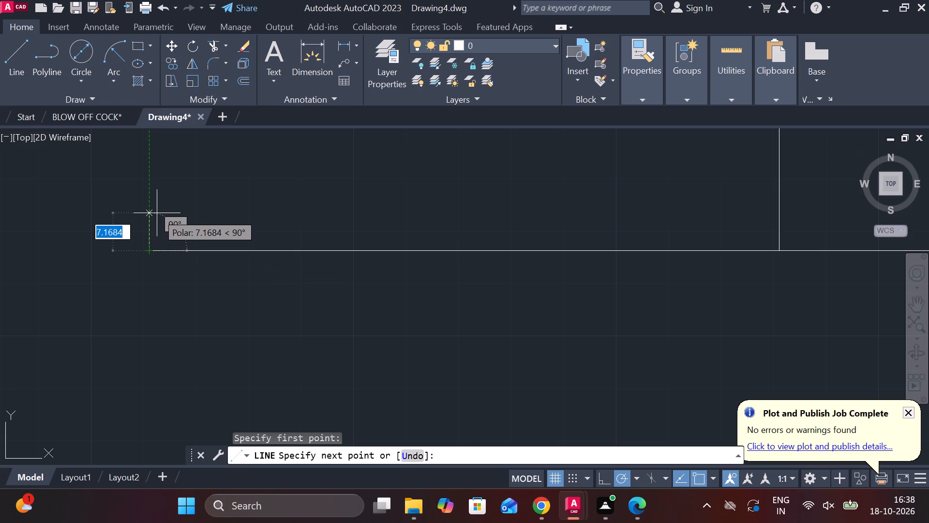
{"action": "key", "text": "6"}
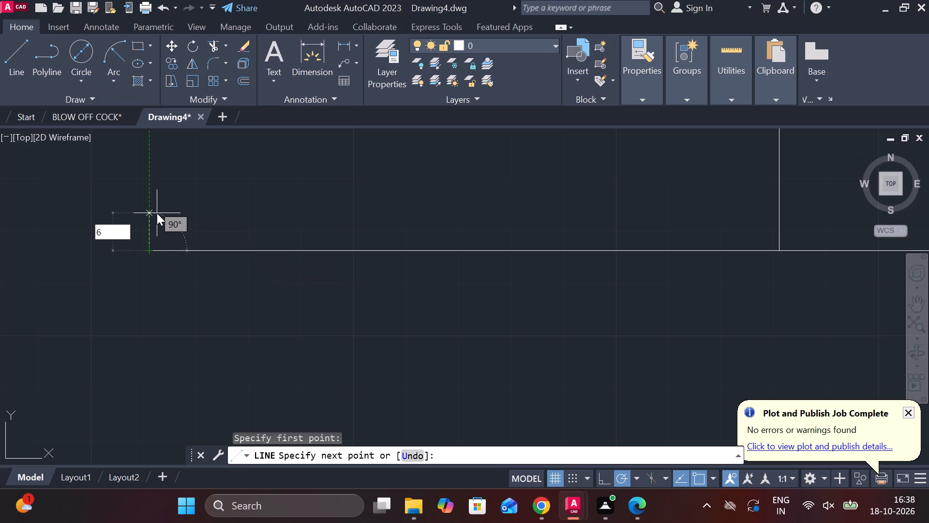
{"action": "key", "text": "Return"}
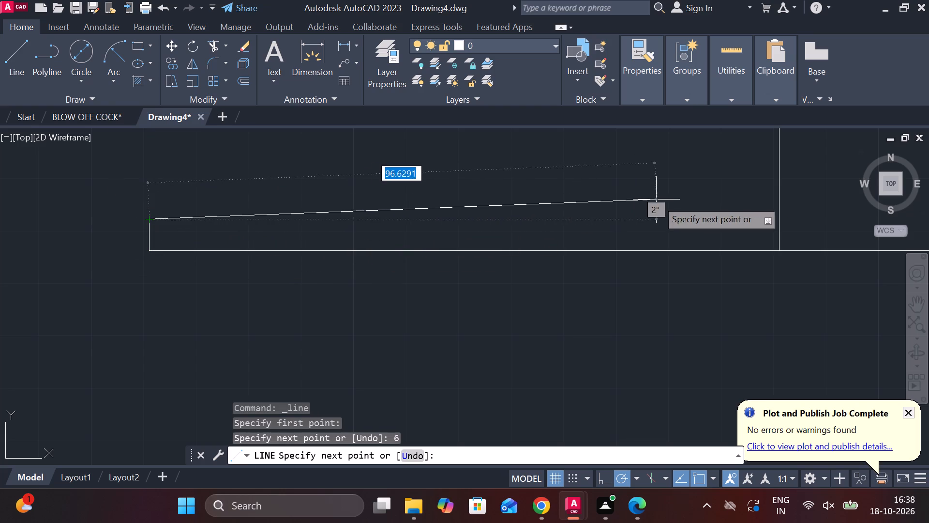
{"action": "scroll", "coordinate": [746, 213], "scroll_direction": "down", "scroll_amount": 4}
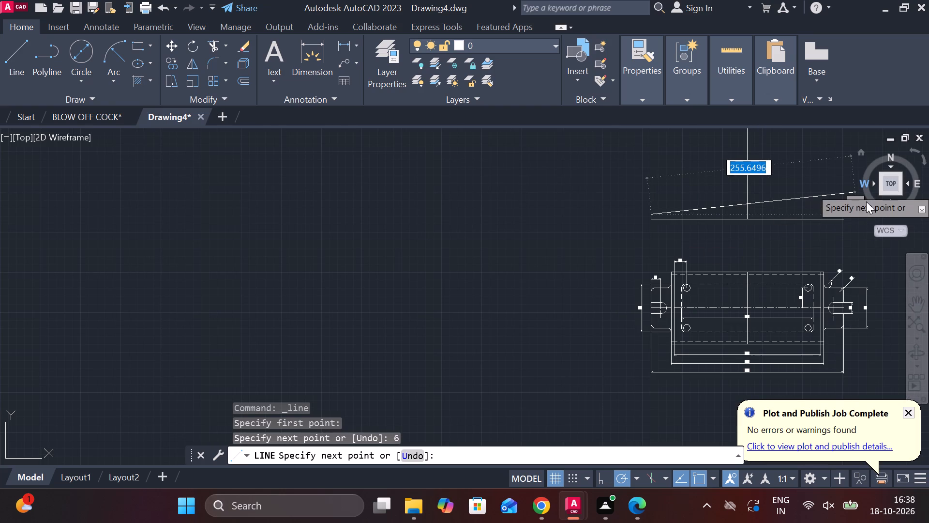
{"action": "scroll", "coordinate": [860, 211], "scroll_direction": "down", "scroll_amount": 2}
{"action": "scroll", "coordinate": [434, 223], "scroll_direction": "down", "scroll_amount": 2}
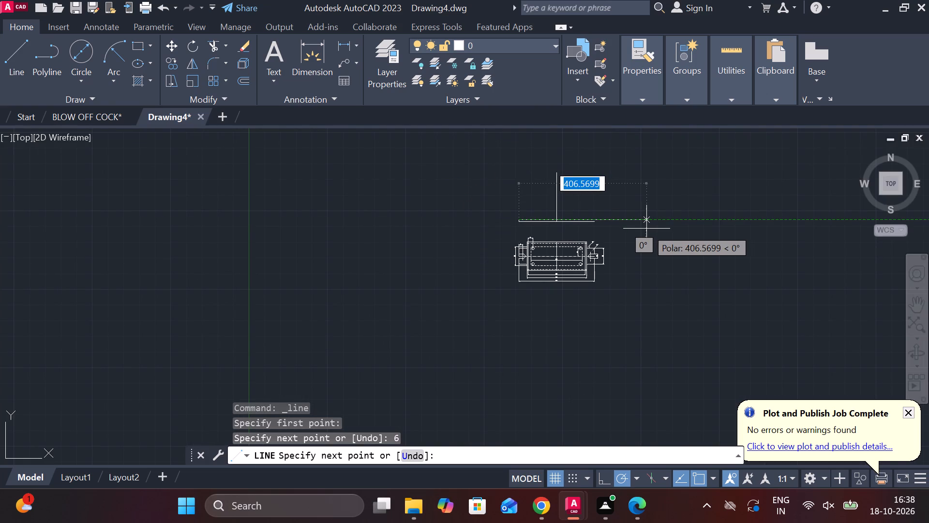
{"action": "type", "text": "24"}
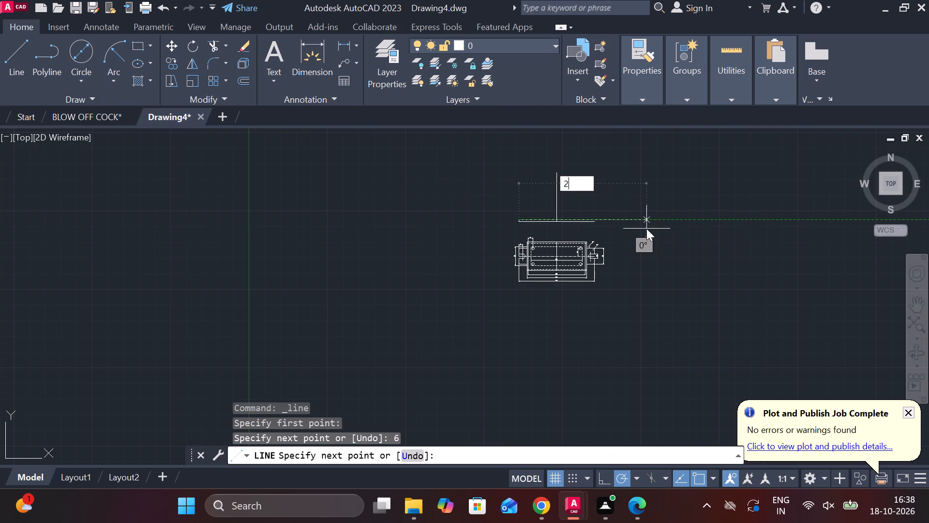
{"action": "key", "text": "0"}
{"action": "key", "text": "Return"}
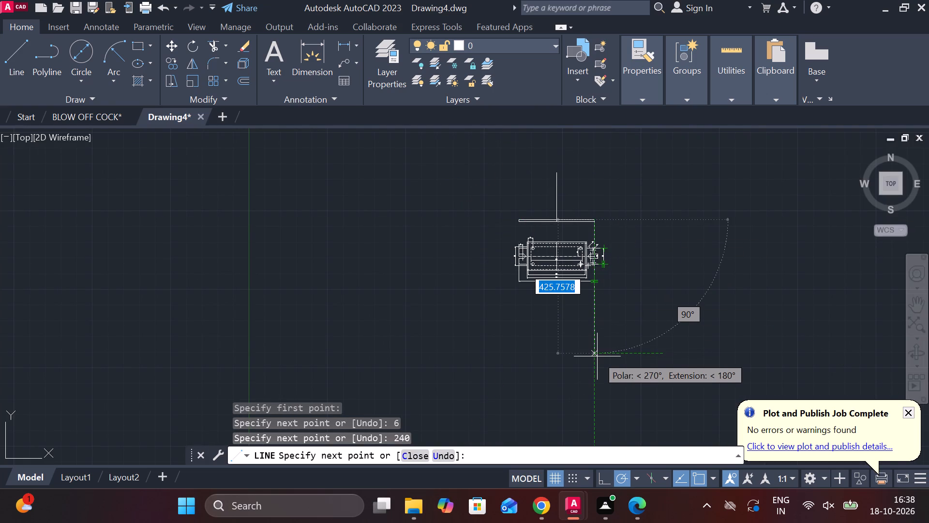
{"action": "key", "text": "6"}
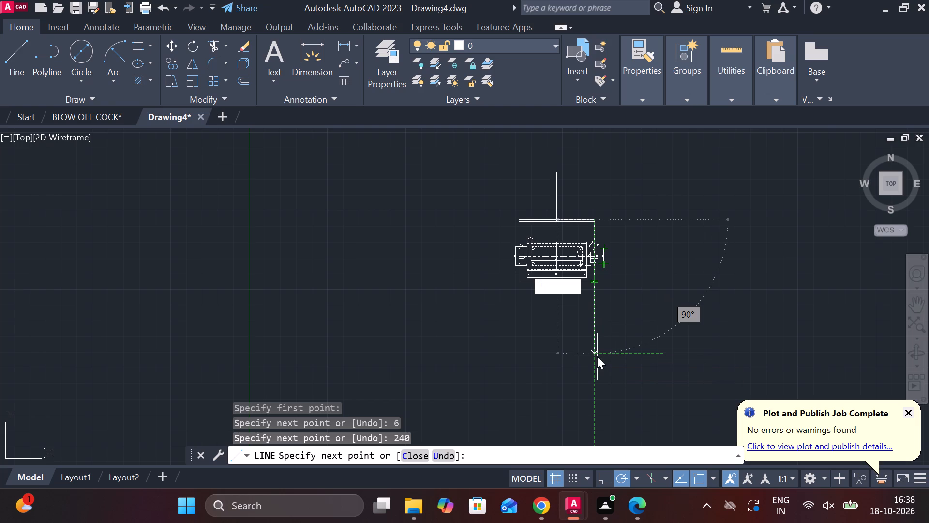
{"action": "key", "text": "Return"}
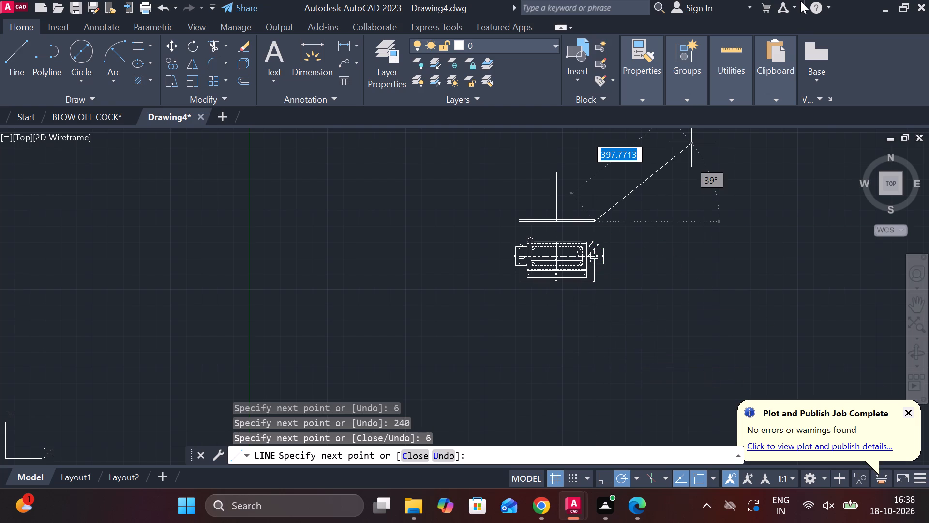
{"action": "key", "text": "Escape"}
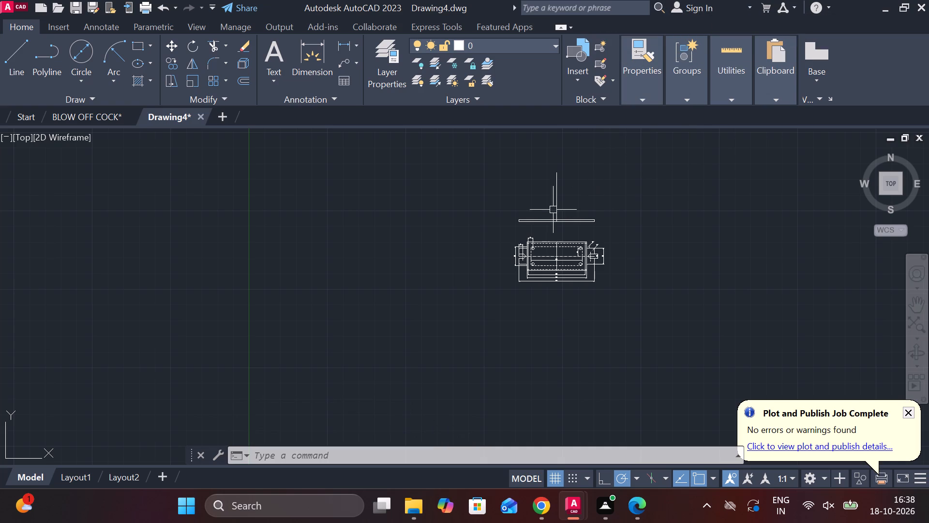
Copy the base rectangle's top edge 6 upward from its midpoint.
{"action": "scroll", "coordinate": [555, 205], "scroll_direction": "up", "scroll_amount": 4}
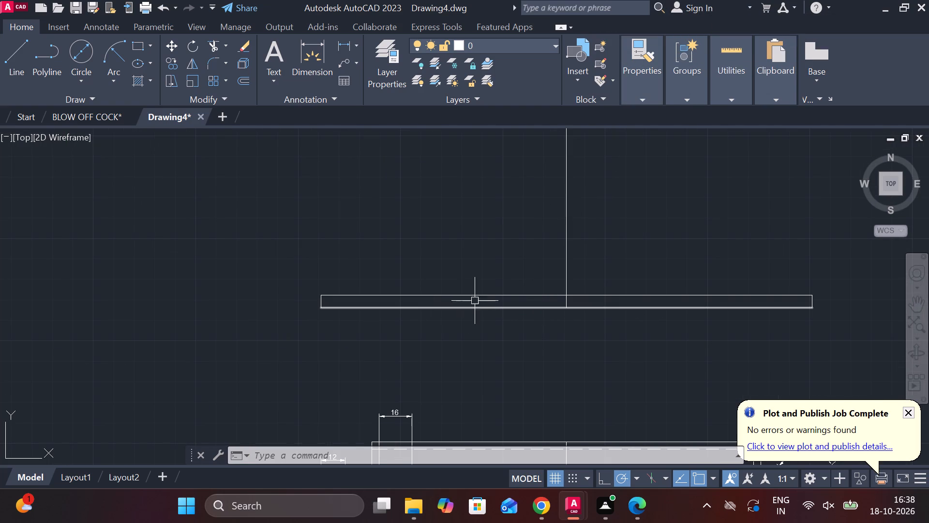
{"action": "left_click", "coordinate": [489, 294]}
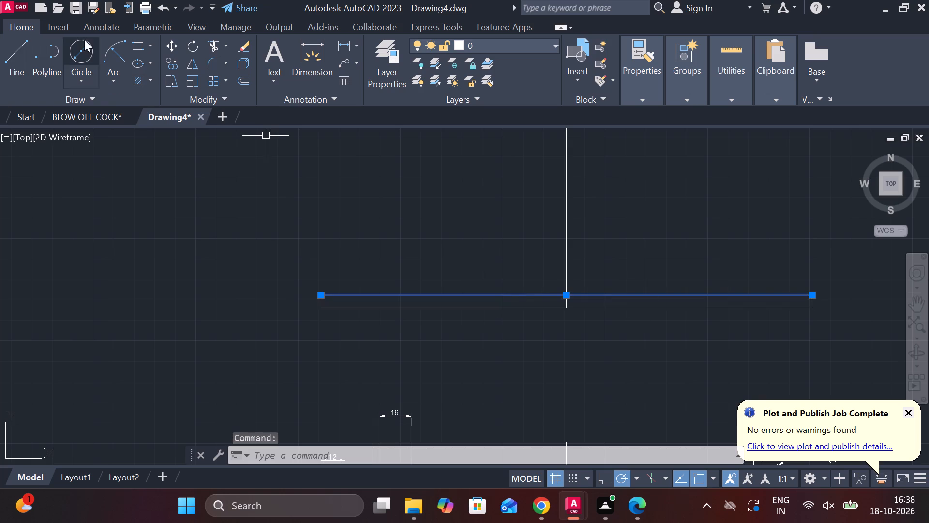
{"action": "left_click", "coordinate": [173, 58]}
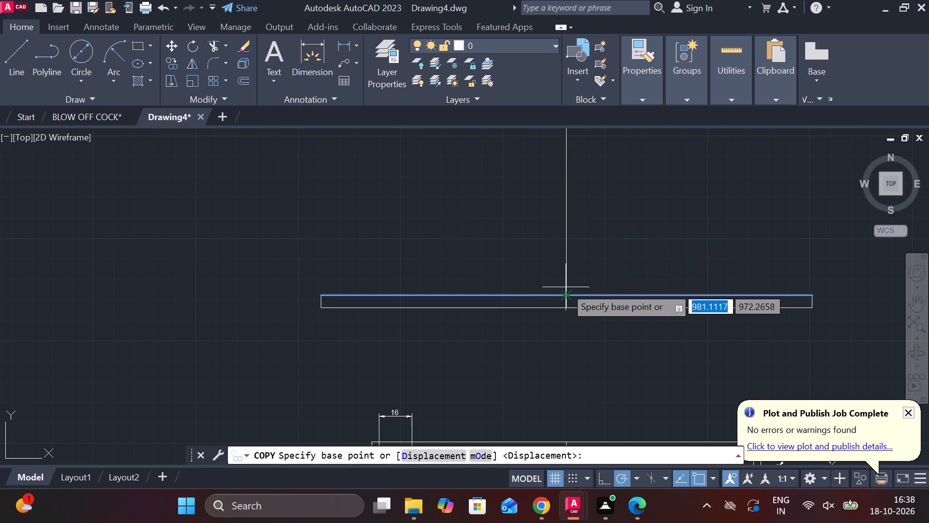
{"action": "left_click", "coordinate": [565, 294]}
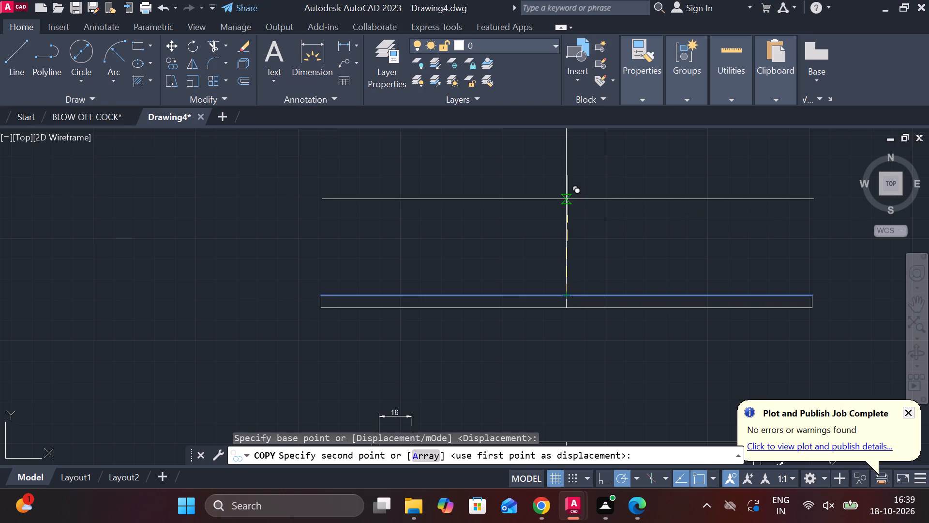
{"action": "key", "text": "6"}
{"action": "key", "text": "Return"}
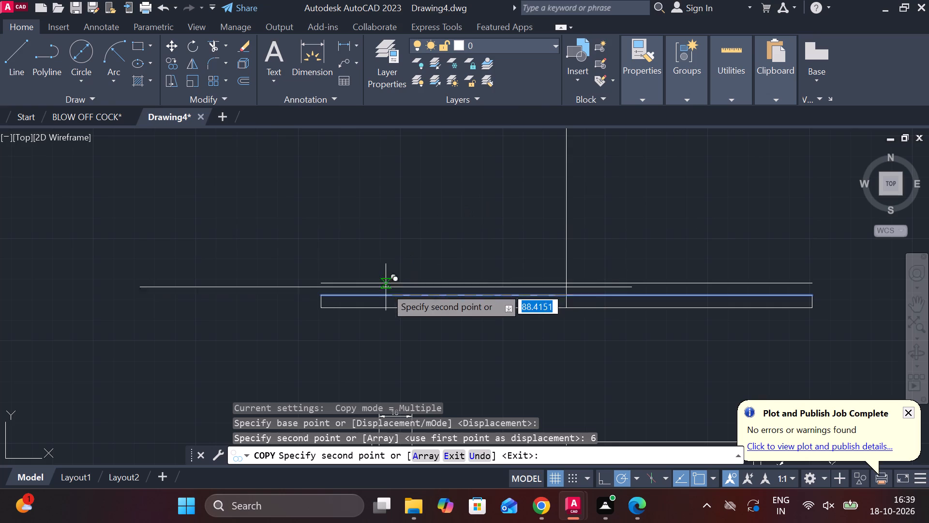
{"action": "key", "text": "Escape"}
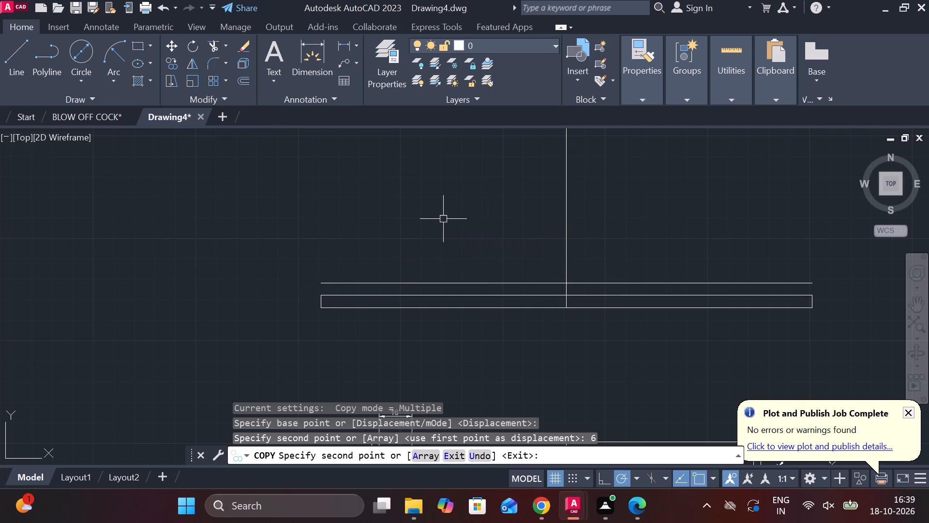
Extend the base rectangle's left and right edges up to the copied line.
{"action": "scroll", "coordinate": [372, 276], "scroll_direction": "up", "scroll_amount": 2}
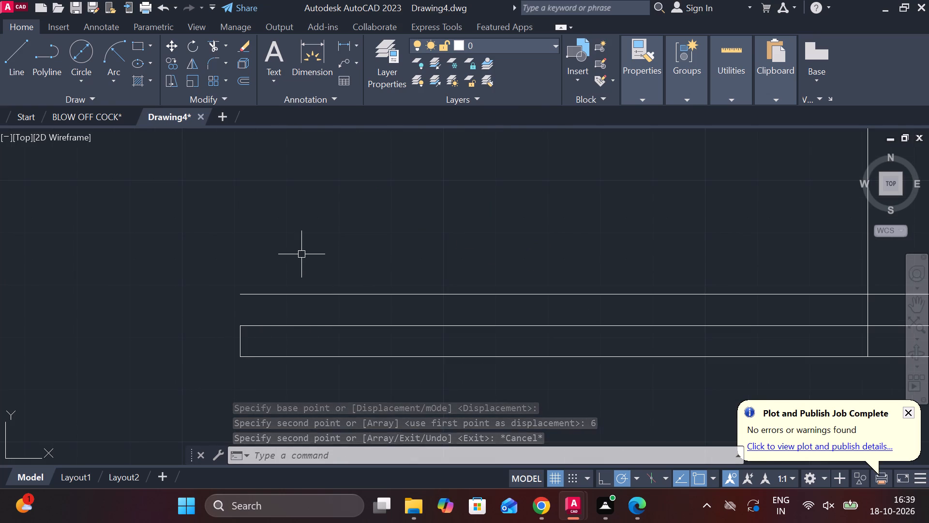
{"action": "type", "text": "EX"}
{"action": "key", "text": "Return"}
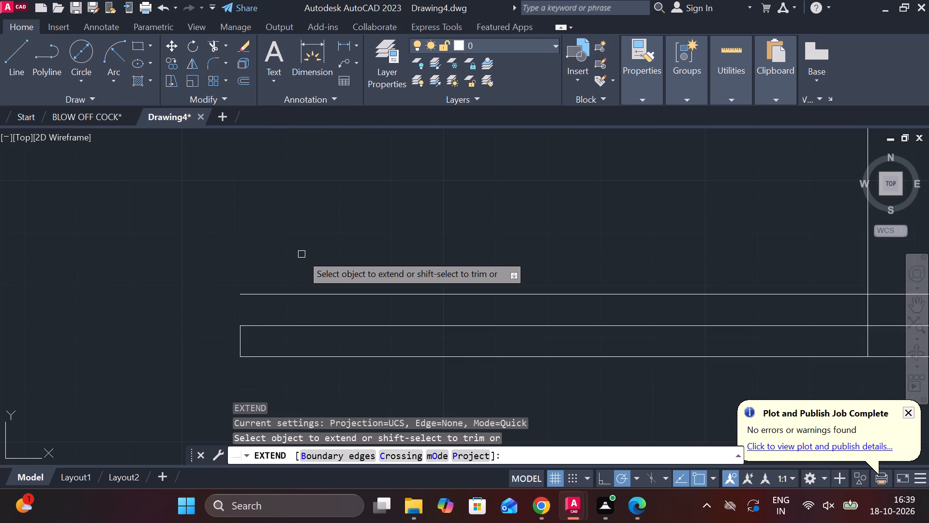
{"action": "left_click", "coordinate": [240, 337]}
{"action": "scroll", "coordinate": [435, 314], "scroll_direction": "down", "scroll_amount": 4}
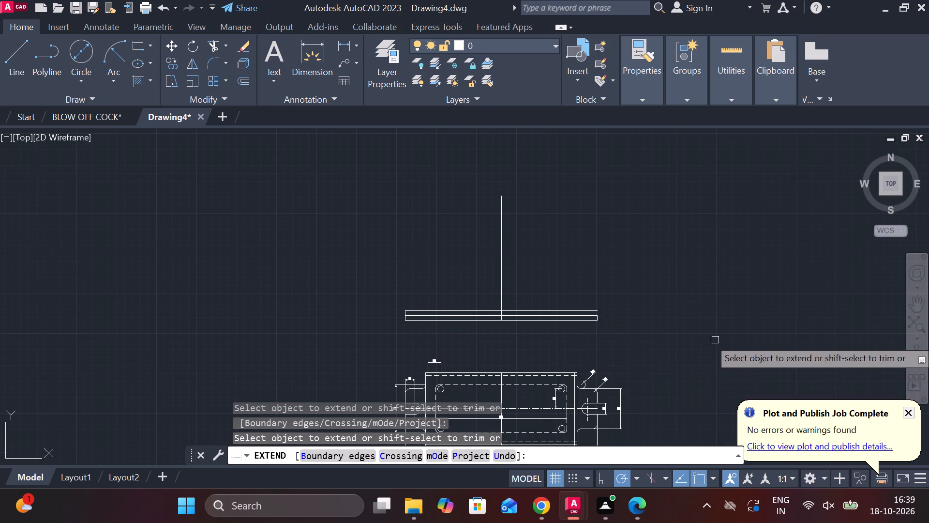
{"action": "scroll", "coordinate": [643, 321], "scroll_direction": "up", "scroll_amount": 3}
{"action": "left_click", "coordinate": [453, 312]}
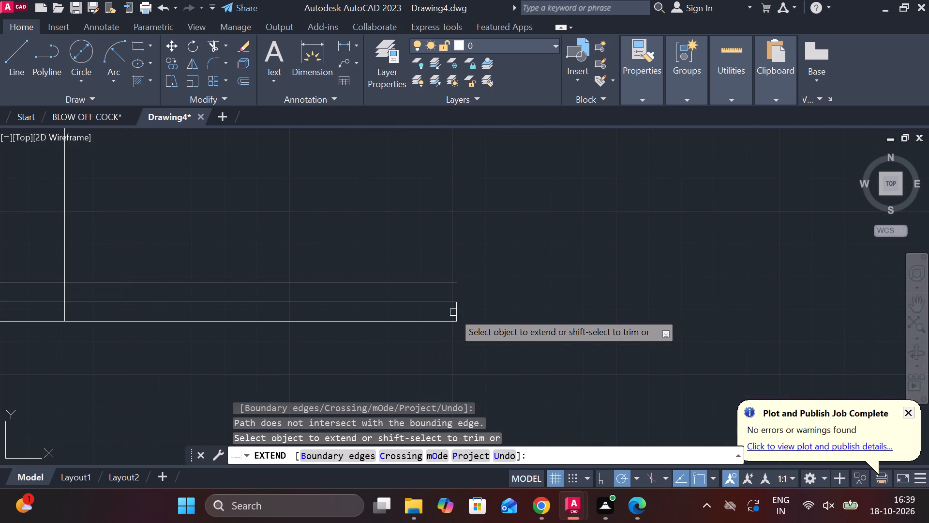
{"action": "left_click", "coordinate": [458, 309]}
{"action": "scroll", "coordinate": [473, 286], "scroll_direction": "down", "scroll_amount": 4}
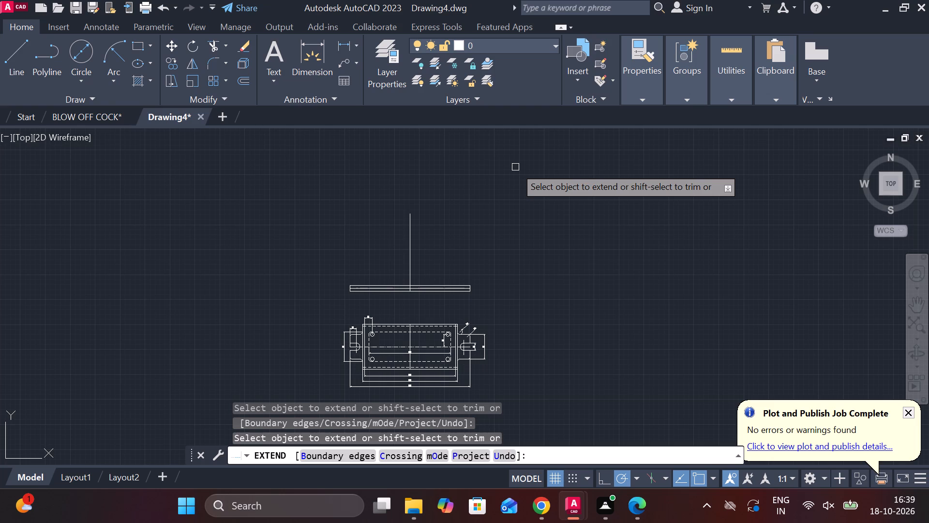
{"action": "key", "text": "Escape"}
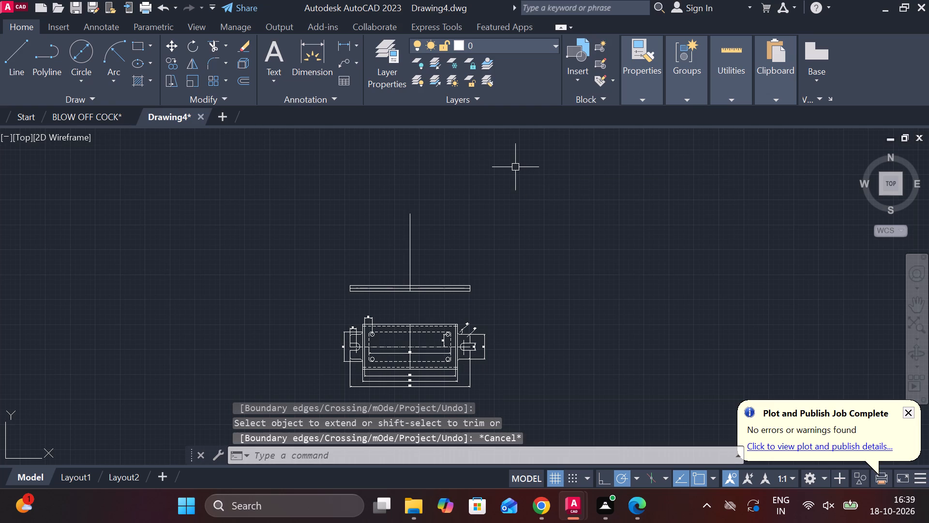
Draw a vertical projection line from the centre of the plate's upper-left corner hole up past the front view's centre line.
{"action": "scroll", "coordinate": [425, 356], "scroll_direction": "up", "scroll_amount": 4}
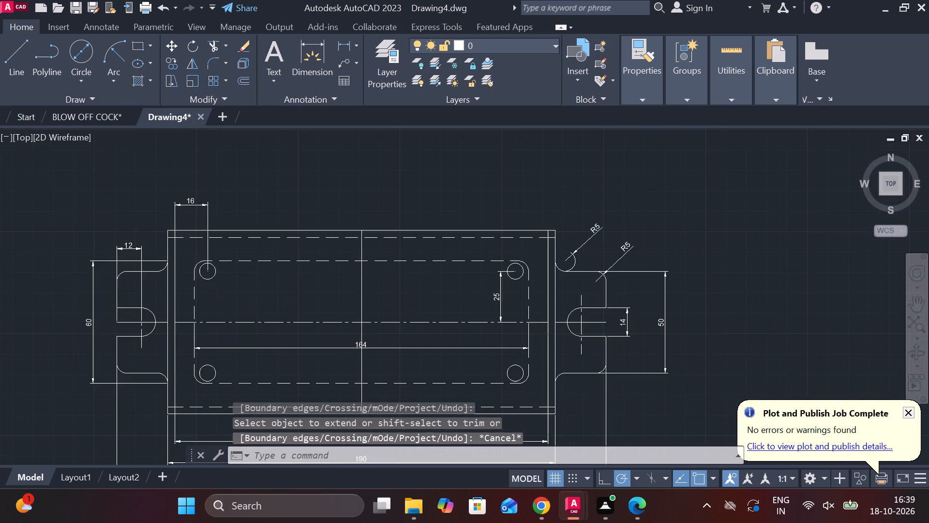
{"action": "scroll", "coordinate": [425, 356], "scroll_direction": "down", "scroll_amount": 1}
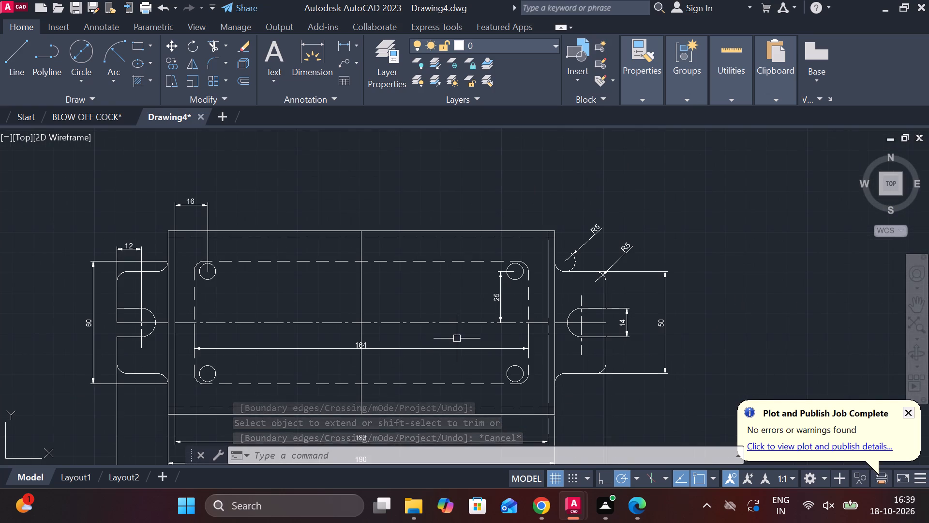
{"action": "left_click", "coordinate": [11, 61]}
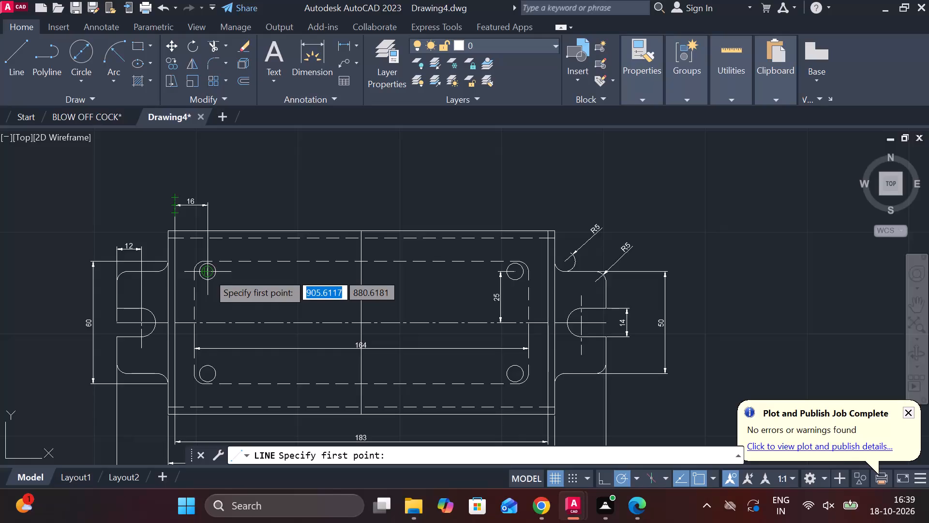
{"action": "scroll", "coordinate": [208, 273], "scroll_direction": "up", "scroll_amount": 3}
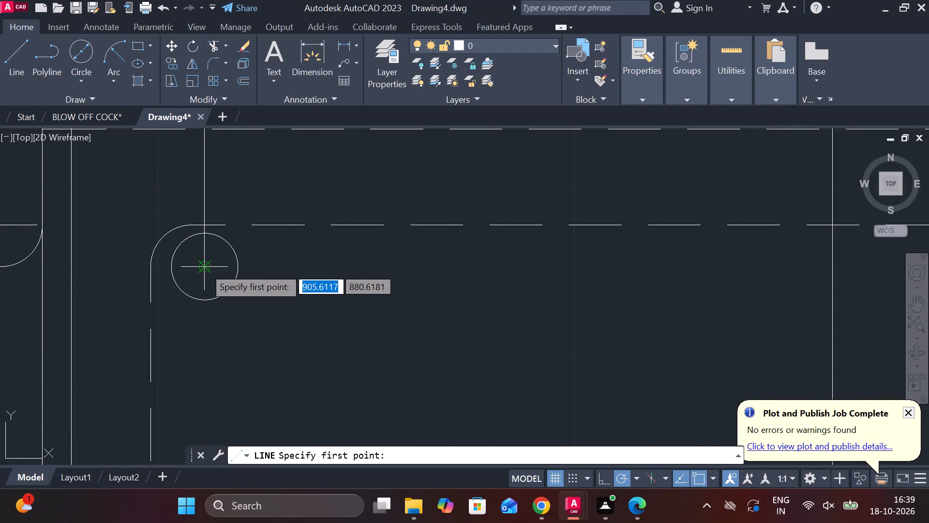
{"action": "left_click", "coordinate": [204, 267]}
{"action": "scroll", "coordinate": [209, 147], "scroll_direction": "down", "scroll_amount": 3}
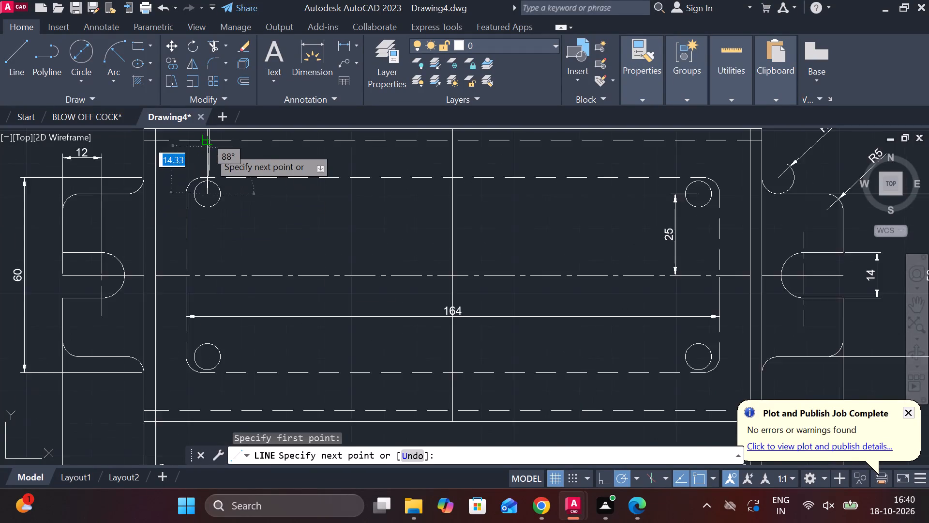
{"action": "scroll", "coordinate": [209, 147], "scroll_direction": "down", "scroll_amount": 2}
{"action": "scroll", "coordinate": [198, 364], "scroll_direction": "down", "scroll_amount": 3}
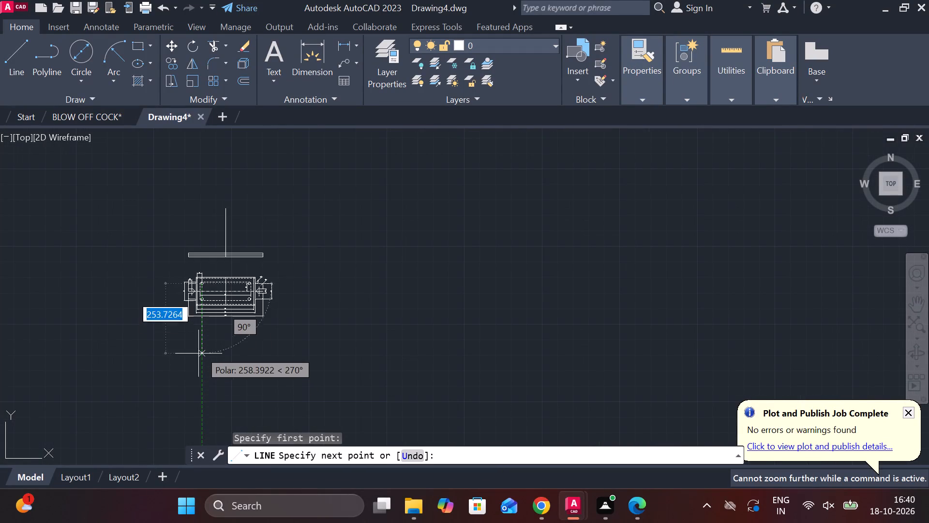
{"action": "left_click", "coordinate": [202, 190]}
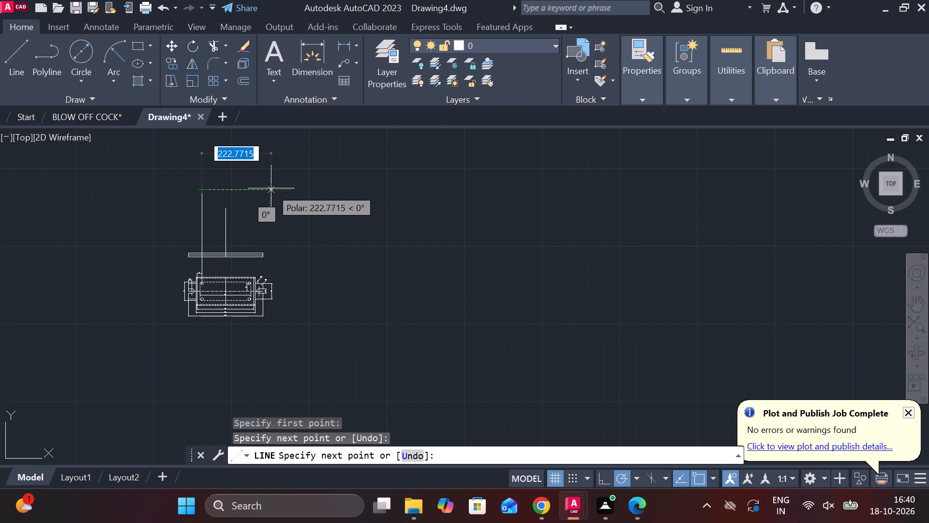
{"action": "key", "text": "Escape"}
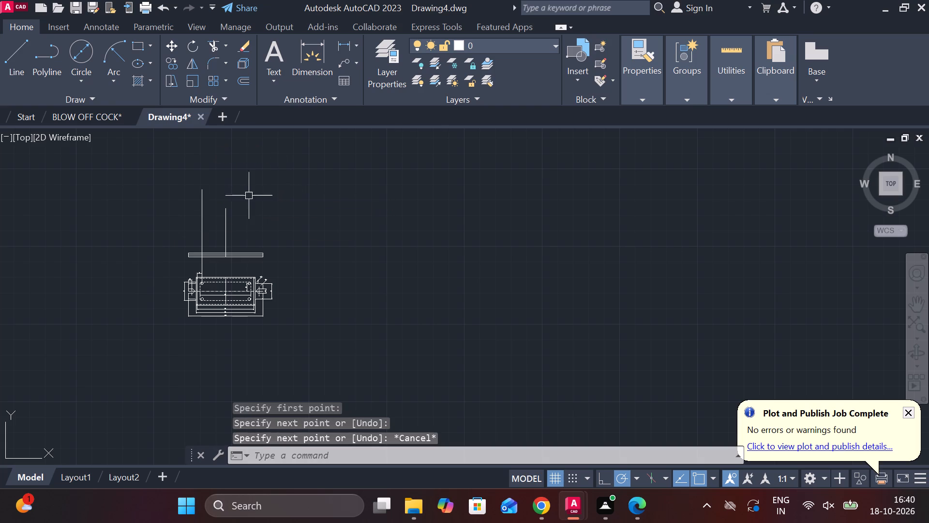
Draw a vertical projection line about 308 long upward from the centre of the plate's upper-right corner hole, past the front view.
{"action": "left_click", "coordinate": [14, 45]}
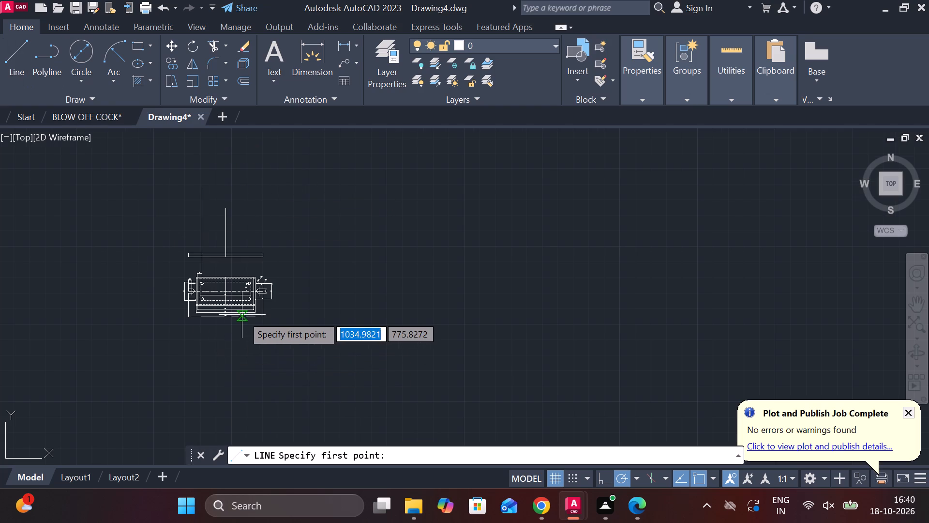
{"action": "scroll", "coordinate": [242, 315], "scroll_direction": "up", "scroll_amount": 4}
{"action": "scroll", "coordinate": [250, 295], "scroll_direction": "down", "scroll_amount": 2}
{"action": "scroll", "coordinate": [247, 219], "scroll_direction": "up", "scroll_amount": 2}
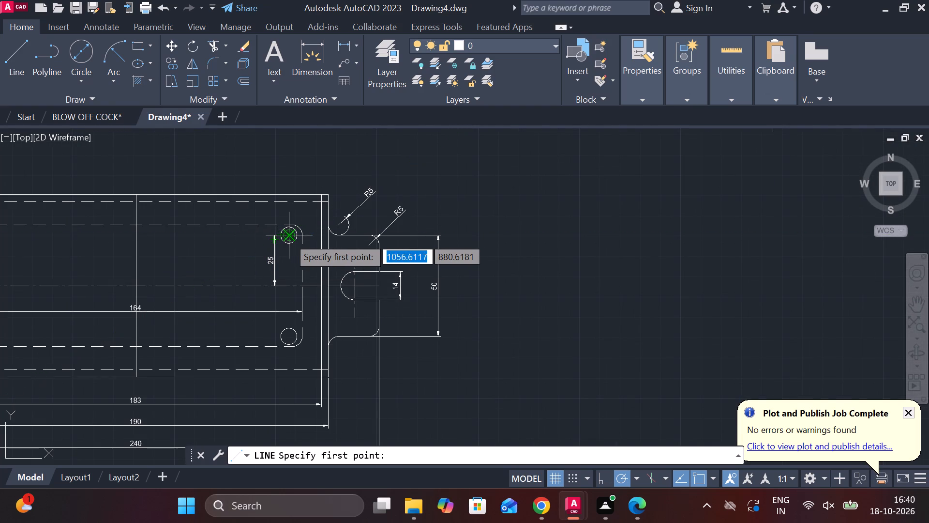
{"action": "scroll", "coordinate": [288, 237], "scroll_direction": "up", "scroll_amount": 4}
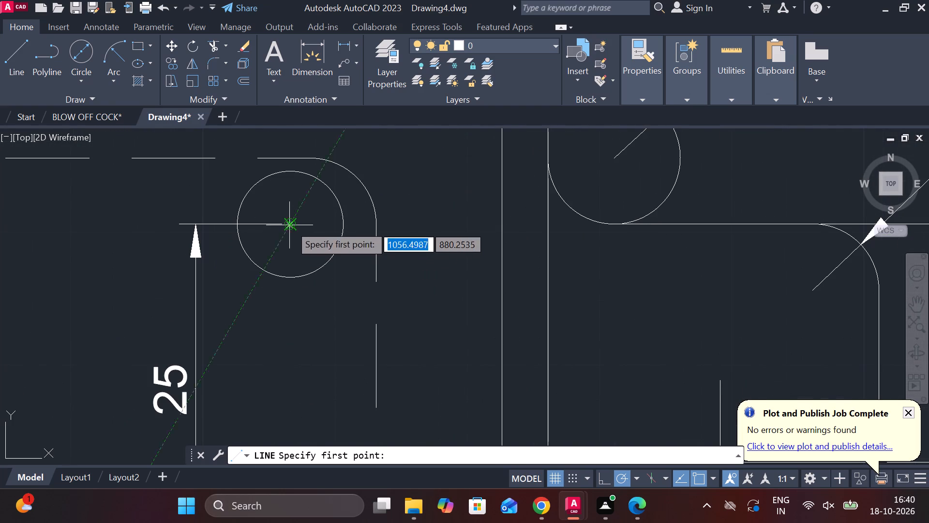
{"action": "left_click", "coordinate": [290, 223]}
{"action": "scroll", "coordinate": [301, 166], "scroll_direction": "down", "scroll_amount": 2}
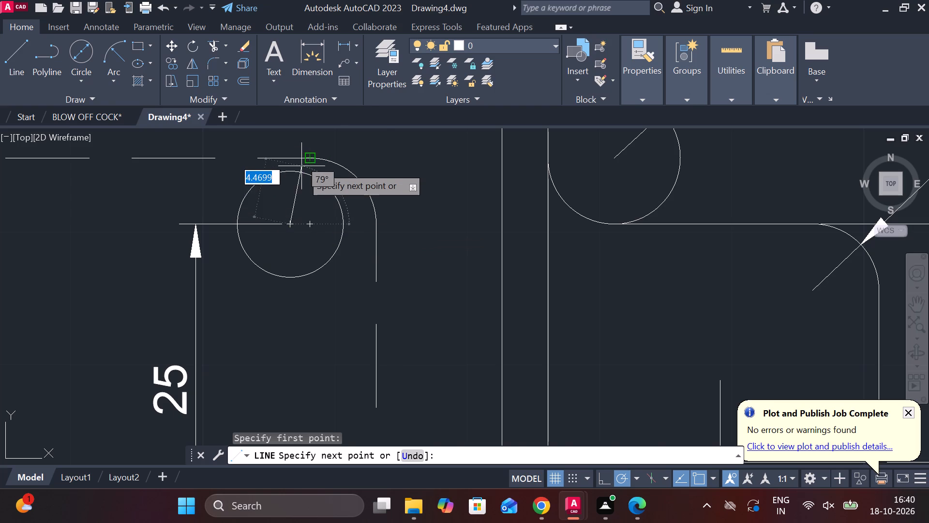
{"action": "scroll", "coordinate": [301, 166], "scroll_direction": "down", "scroll_amount": 5}
{"action": "scroll", "coordinate": [297, 299], "scroll_direction": "down", "scroll_amount": 5}
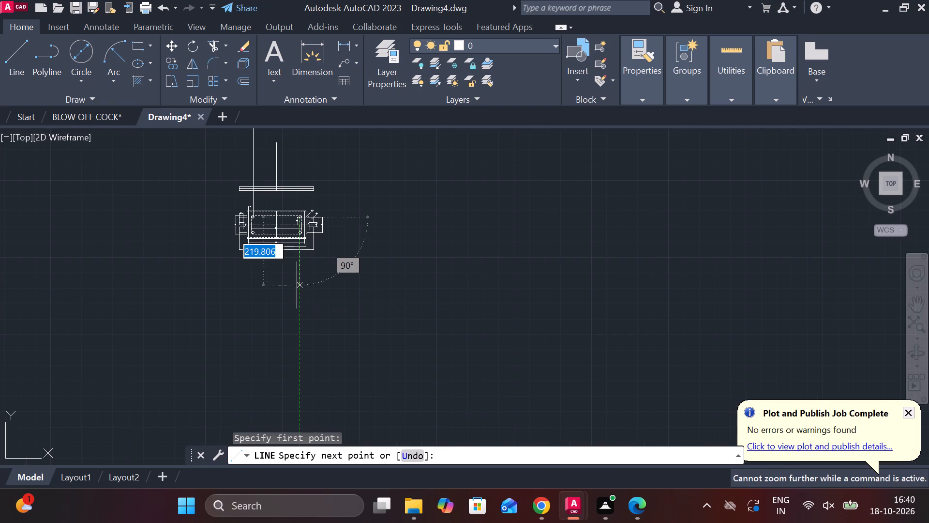
{"action": "scroll", "coordinate": [304, 131], "scroll_direction": "down", "scroll_amount": 2}
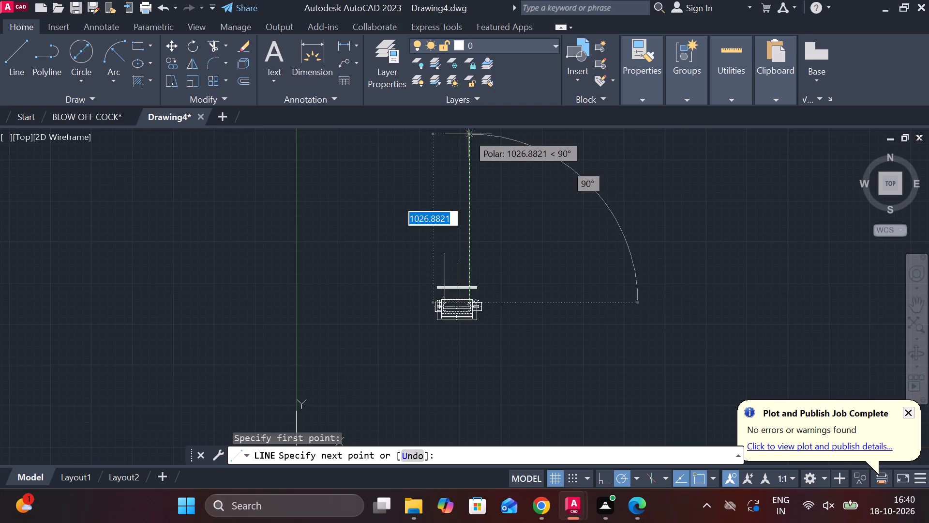
{"action": "left_click", "coordinate": [475, 253]}
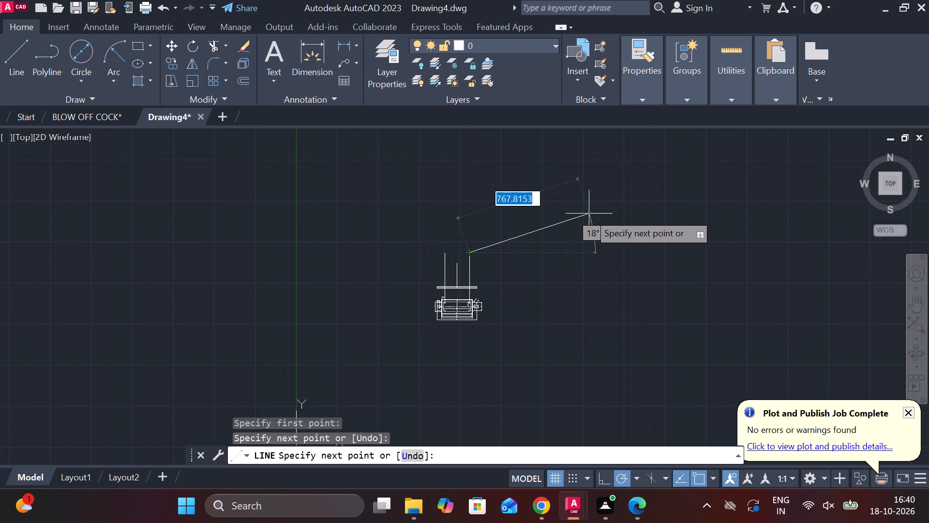
{"action": "key", "text": "Escape"}
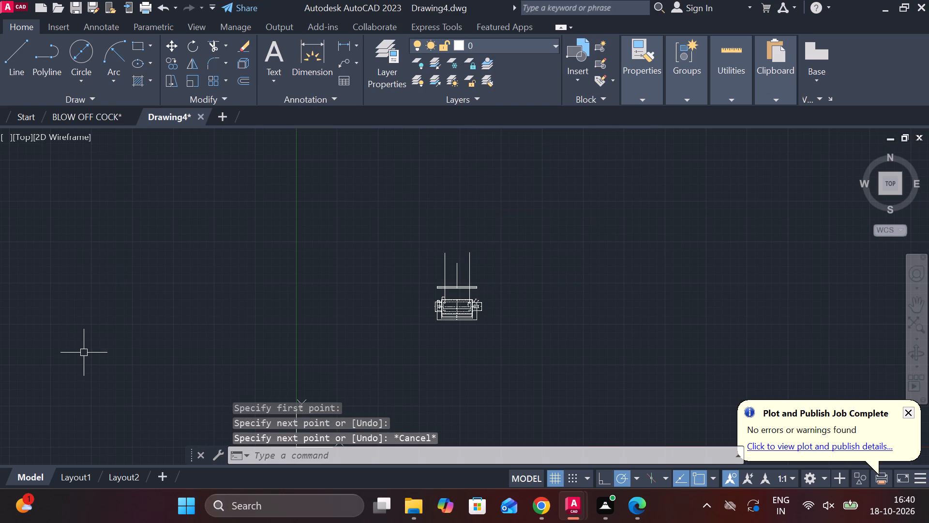
Copy the front view's bottom base line 26 upward from its midpoint.
{"action": "scroll", "coordinate": [486, 320], "scroll_direction": "up", "scroll_amount": 4}
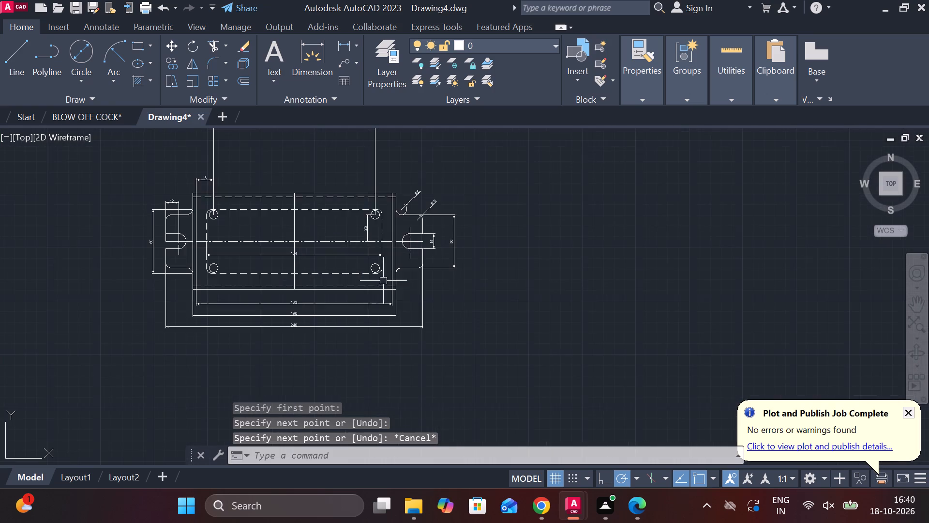
{"action": "scroll", "coordinate": [219, 184], "scroll_direction": "down", "scroll_amount": 3}
{"action": "scroll", "coordinate": [223, 139], "scroll_direction": "up", "scroll_amount": 3}
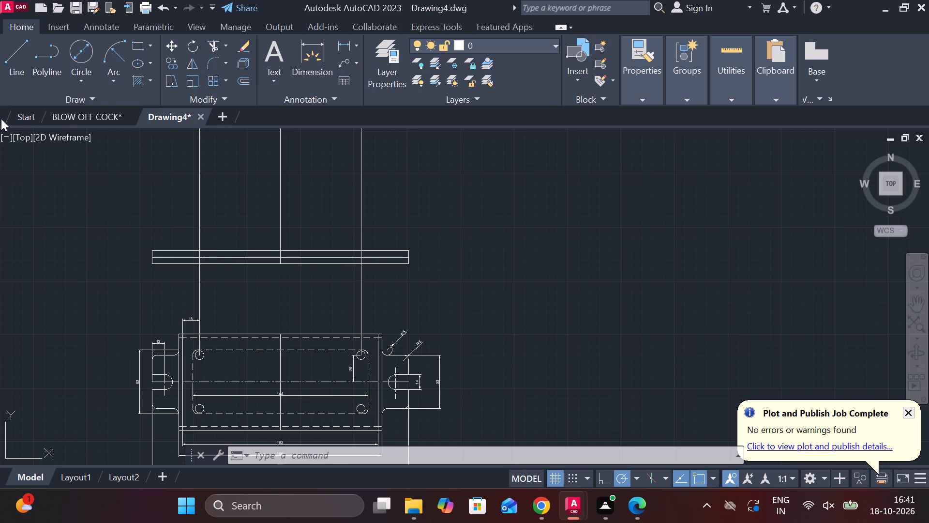
{"action": "scroll", "coordinate": [281, 286], "scroll_direction": "up", "scroll_amount": 2}
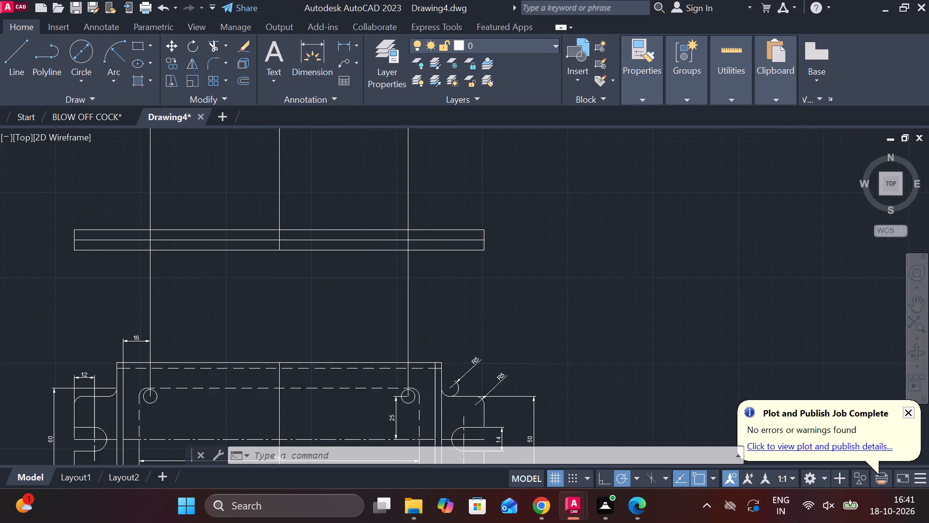
{"action": "scroll", "coordinate": [271, 245], "scroll_direction": "down", "scroll_amount": 2}
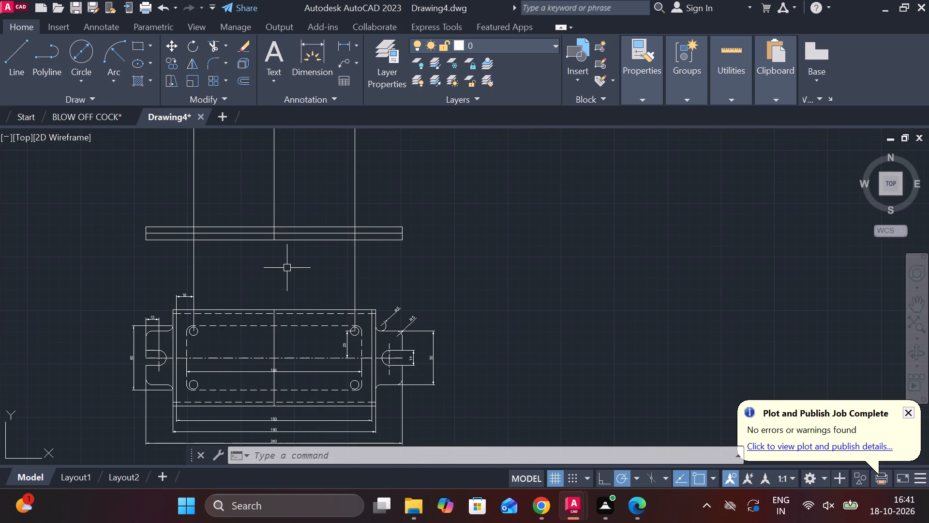
{"action": "left_click", "coordinate": [303, 242]}
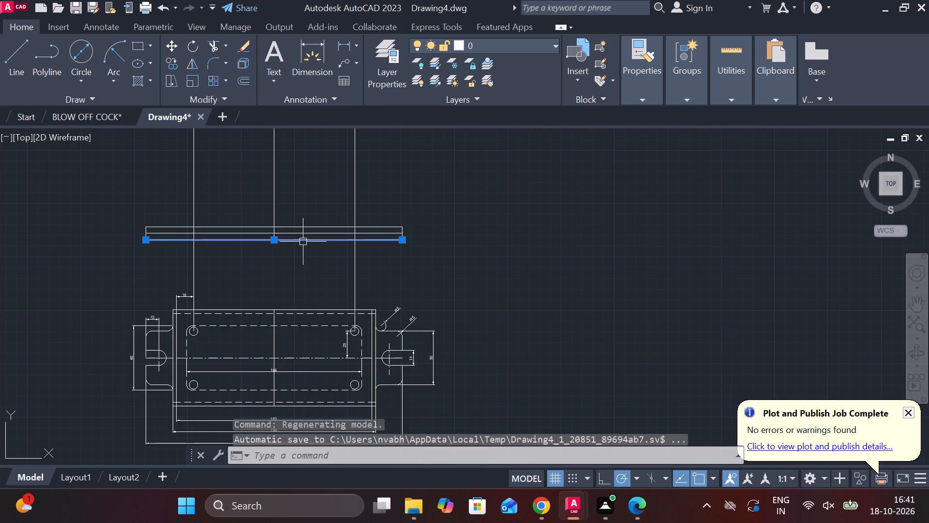
{"action": "left_click", "coordinate": [172, 59]}
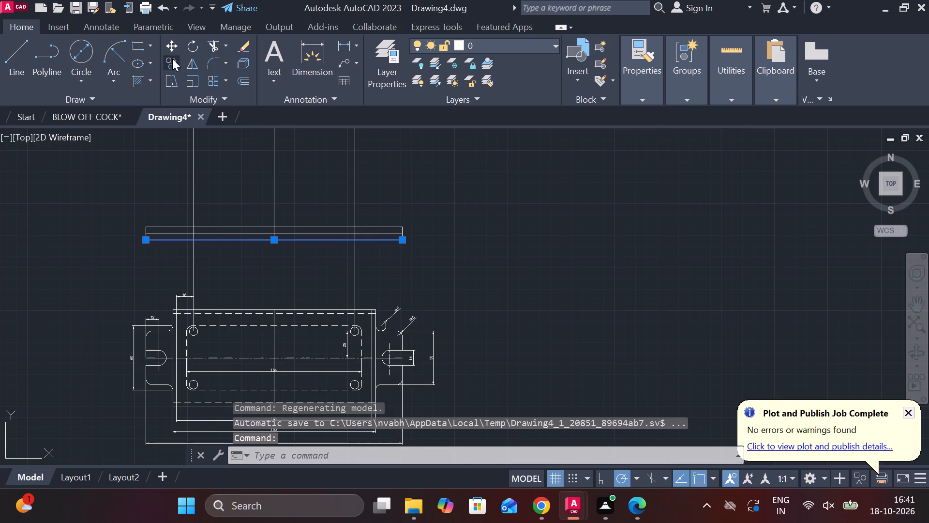
{"action": "left_click", "coordinate": [272, 240]}
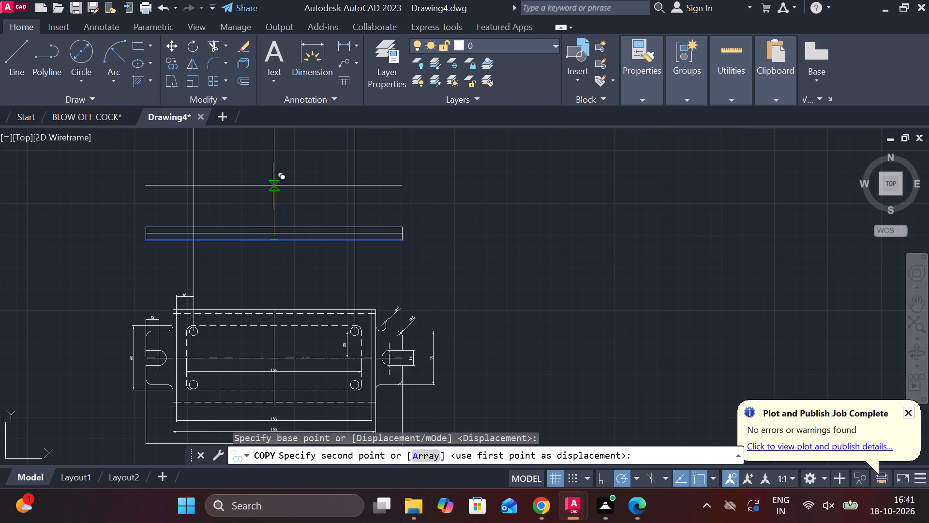
{"action": "key", "text": "2"}
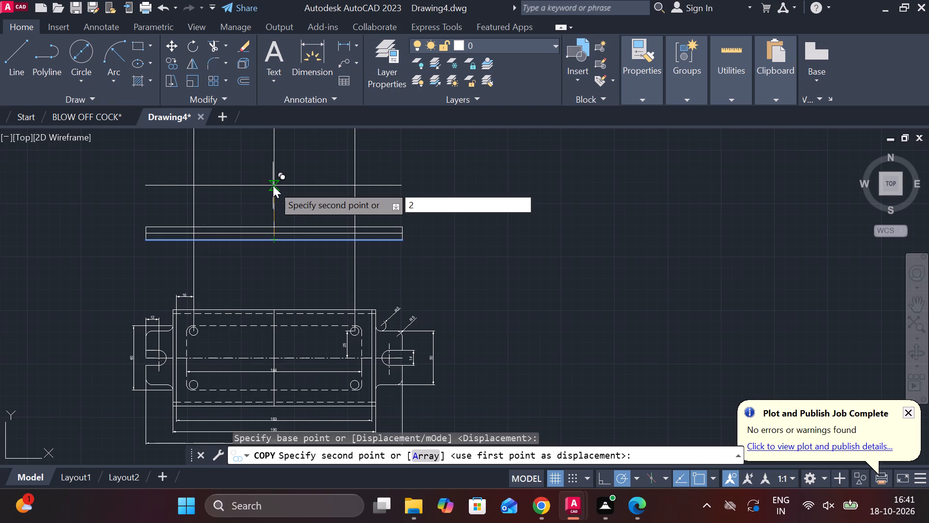
{"action": "key", "text": "6"}
{"action": "key", "text": "Return"}
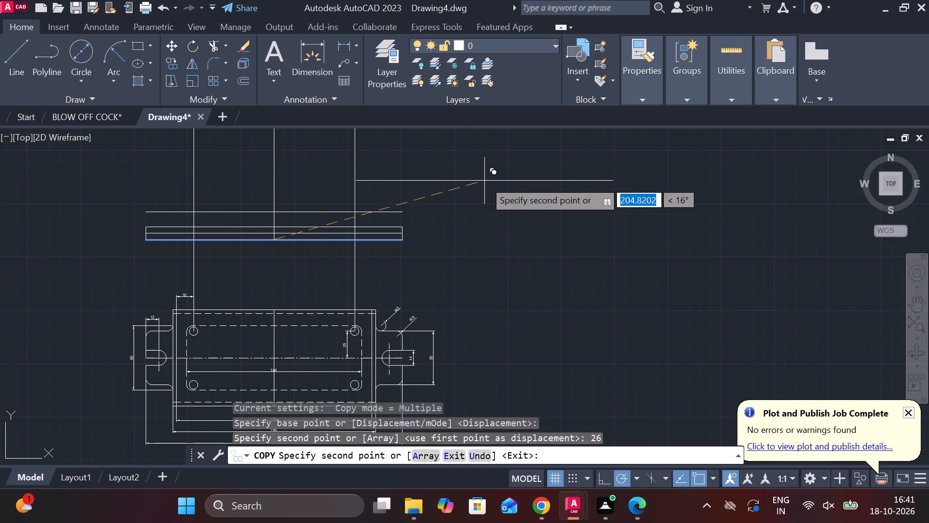
{"action": "key", "text": "Escape"}
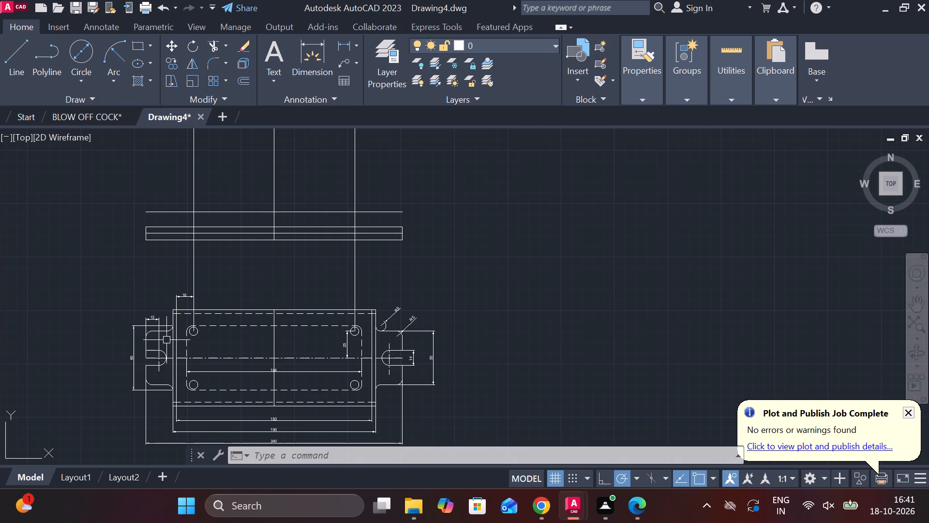
Copy the front view base's left edge 12 to the right from its midpoint.
{"action": "scroll", "coordinate": [147, 235], "scroll_direction": "up", "scroll_amount": 3}
{"action": "left_click", "coordinate": [139, 239]}
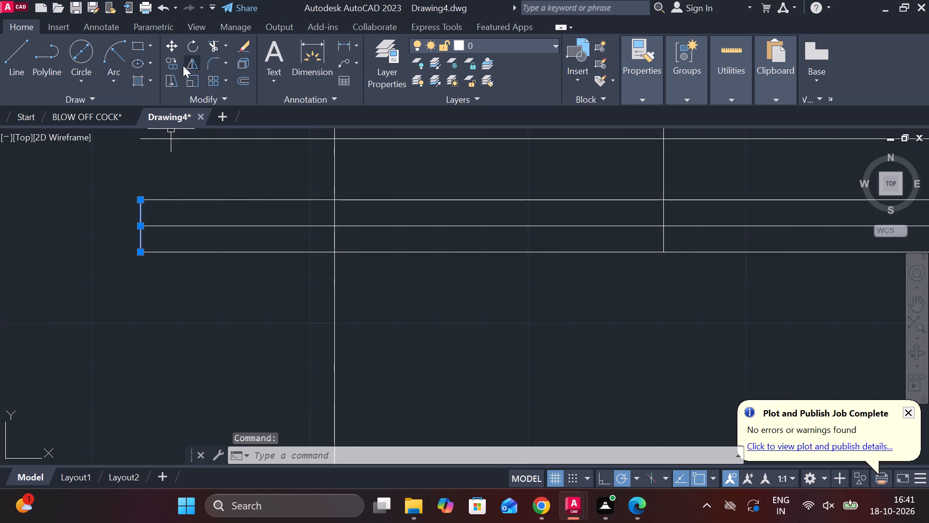
{"action": "left_click", "coordinate": [170, 66]}
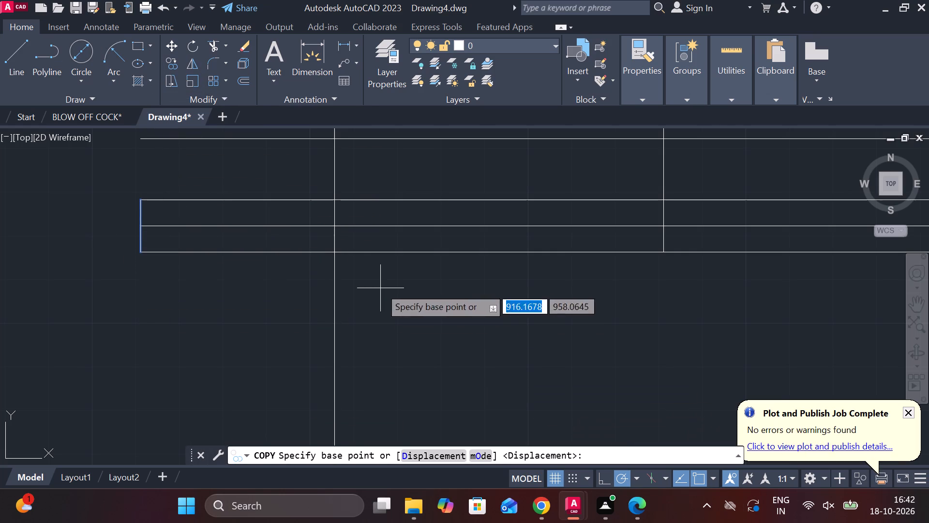
{"action": "left_click", "coordinate": [140, 225]}
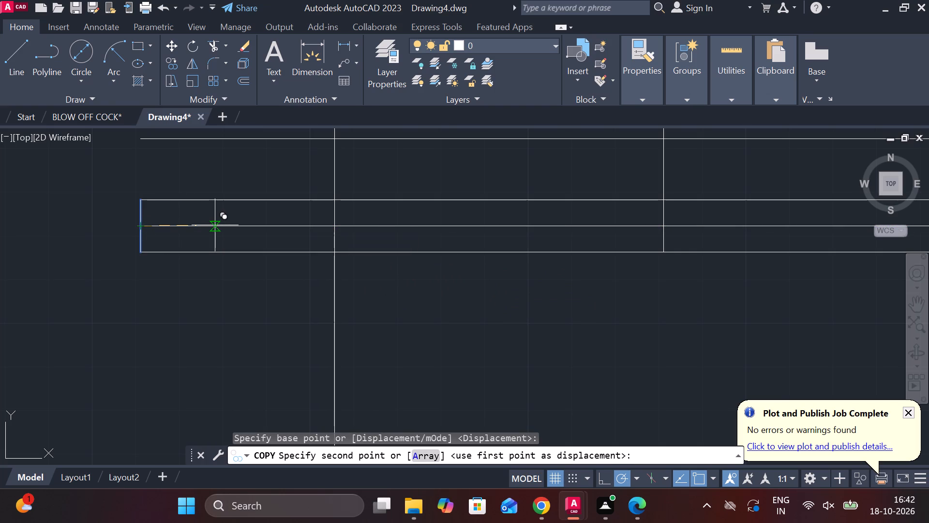
{"action": "type", "text": "12"}
{"action": "key", "text": "Return"}
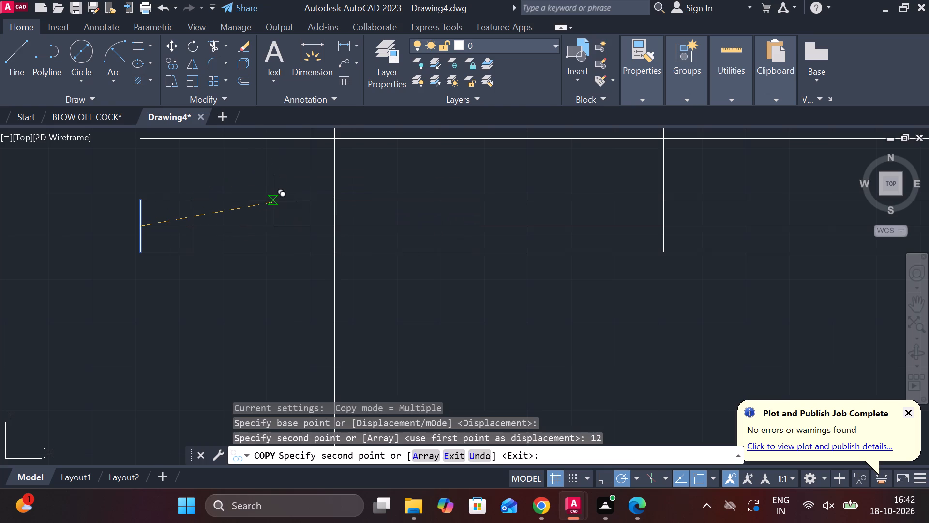
{"action": "key", "text": "Escape"}
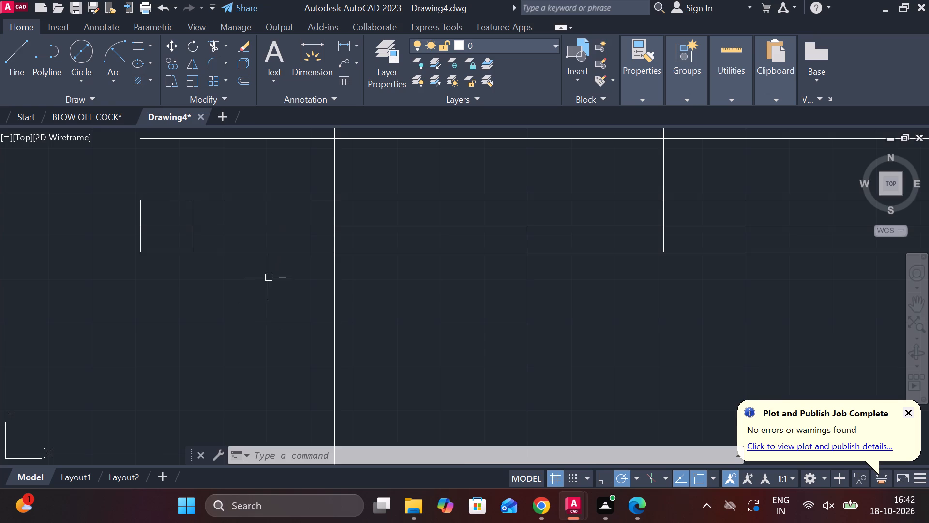
Draw a vertical projection line from the 190-wide plate's upper-left corner in the top view up past the front view.
{"action": "scroll", "coordinate": [269, 277], "scroll_direction": "down", "scroll_amount": 3}
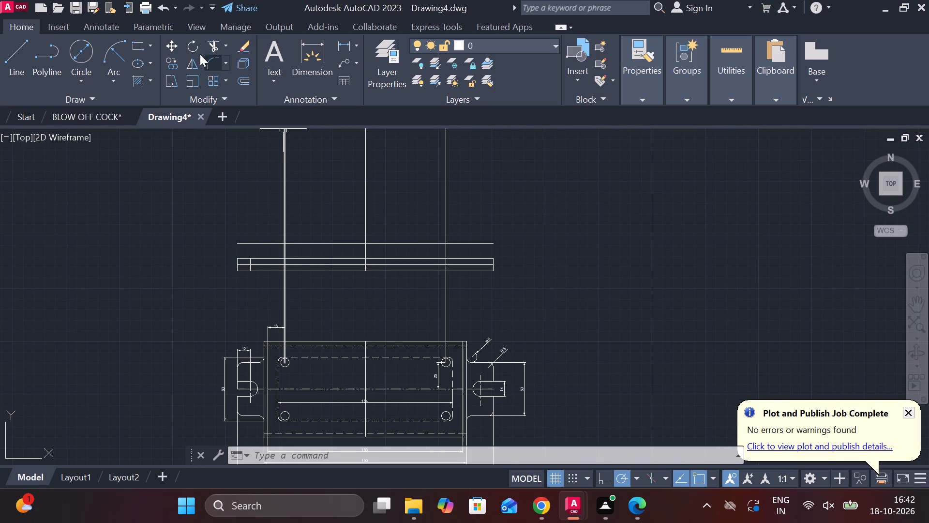
{"action": "left_click", "coordinate": [27, 47]}
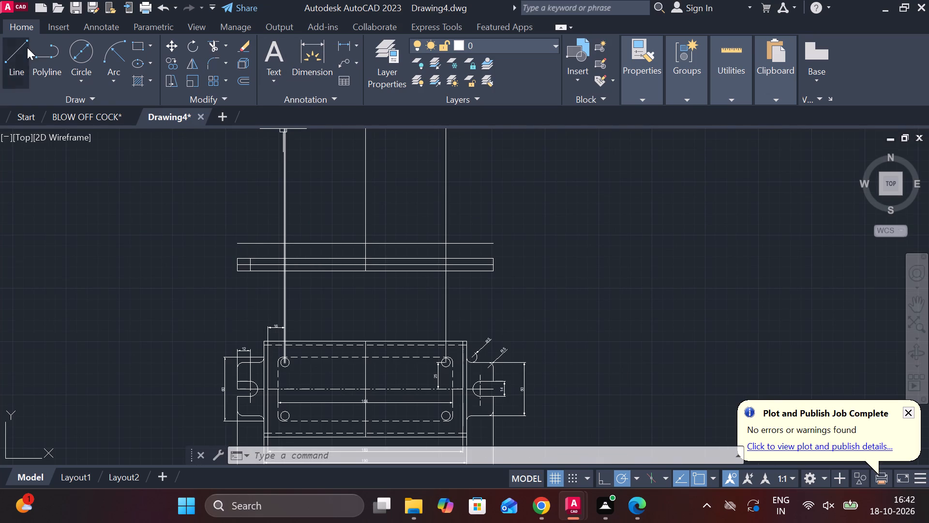
{"action": "scroll", "coordinate": [214, 316], "scroll_direction": "up", "scroll_amount": 3}
{"action": "scroll", "coordinate": [322, 353], "scroll_direction": "down", "scroll_amount": 2}
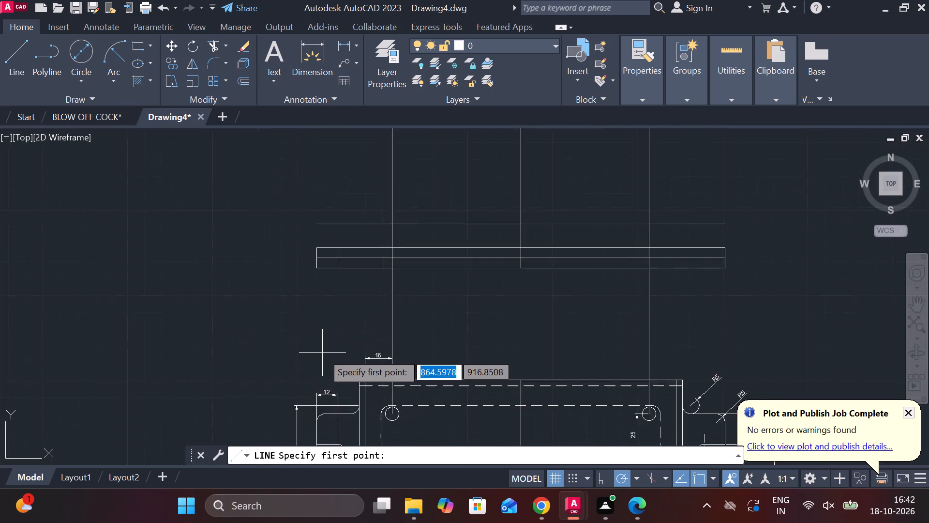
{"action": "scroll", "coordinate": [322, 353], "scroll_direction": "down", "scroll_amount": 1}
{"action": "scroll", "coordinate": [340, 359], "scroll_direction": "up", "scroll_amount": 2}
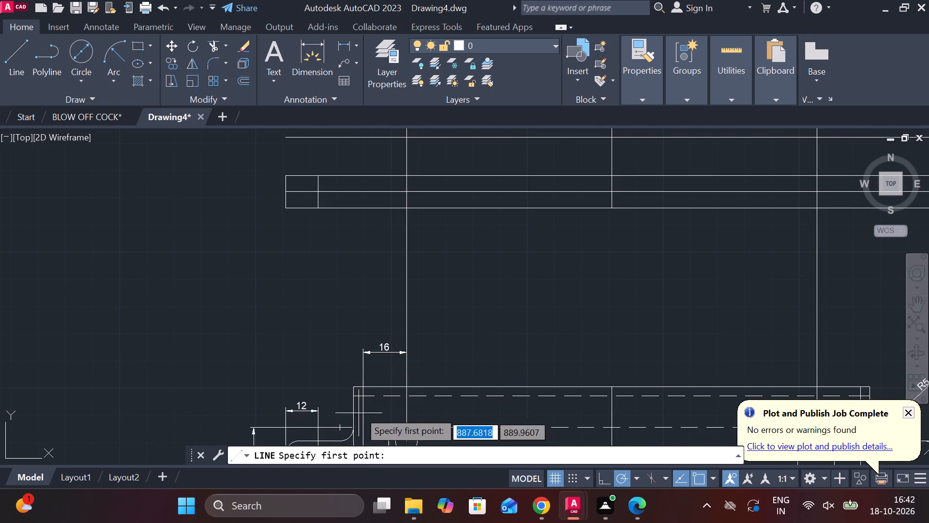
{"action": "left_click", "coordinate": [356, 384]}
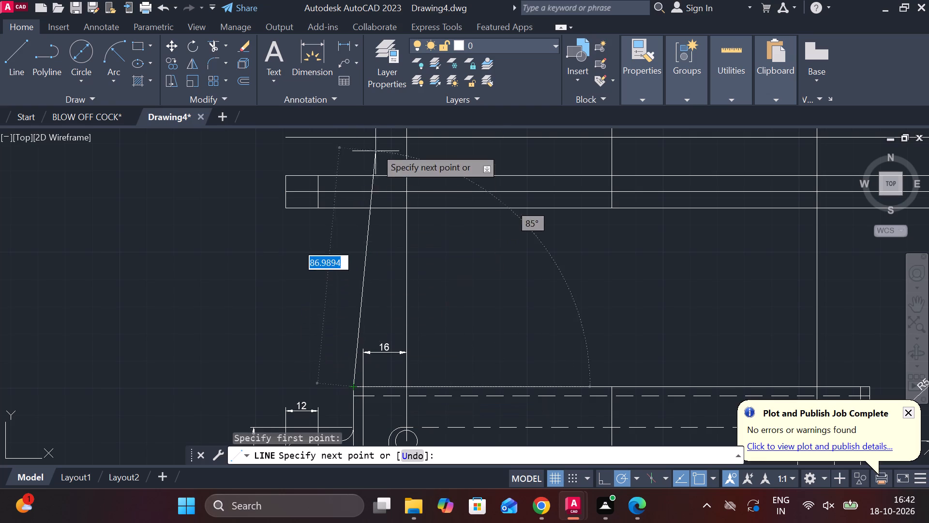
{"action": "scroll", "coordinate": [358, 162], "scroll_direction": "down", "scroll_amount": 2}
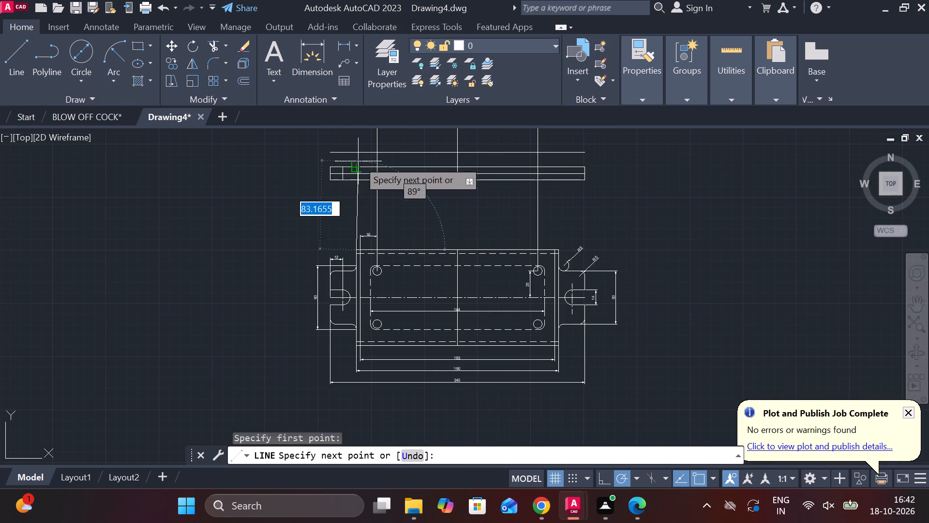
{"action": "scroll", "coordinate": [359, 453], "scroll_direction": "down", "scroll_amount": 1}
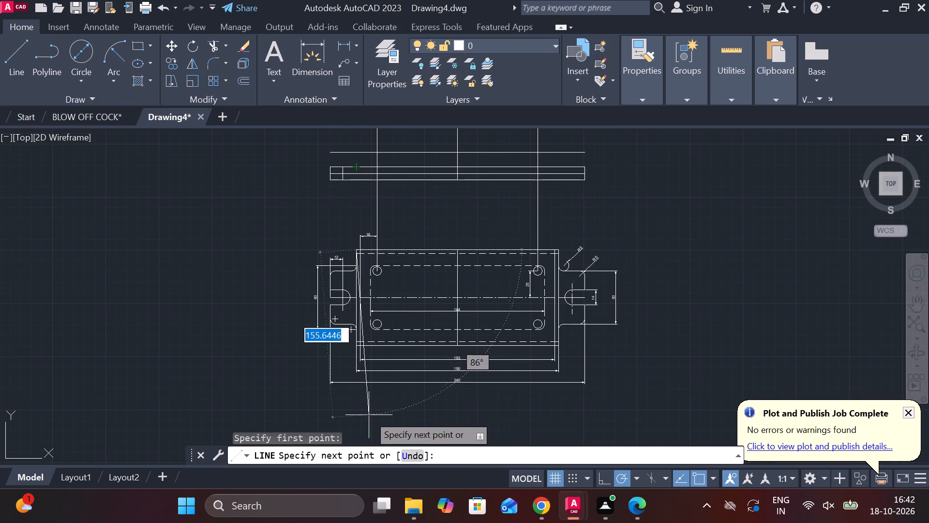
{"action": "scroll", "coordinate": [369, 415], "scroll_direction": "down", "scroll_amount": 2}
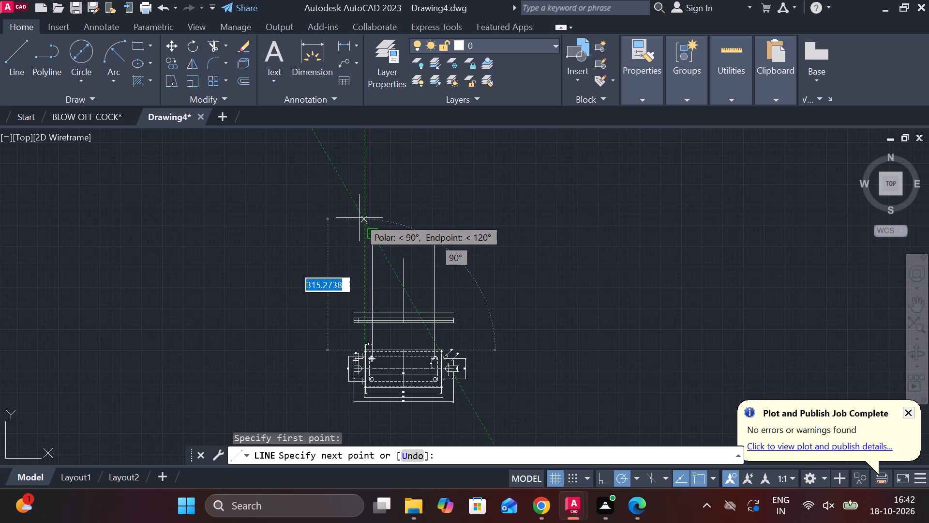
{"action": "left_click", "coordinate": [360, 225]}
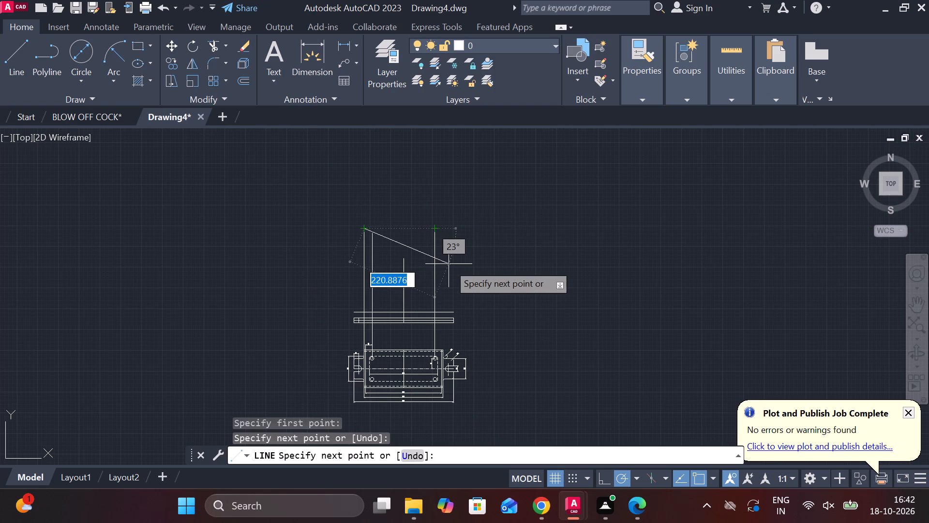
{"action": "key", "text": "Escape"}
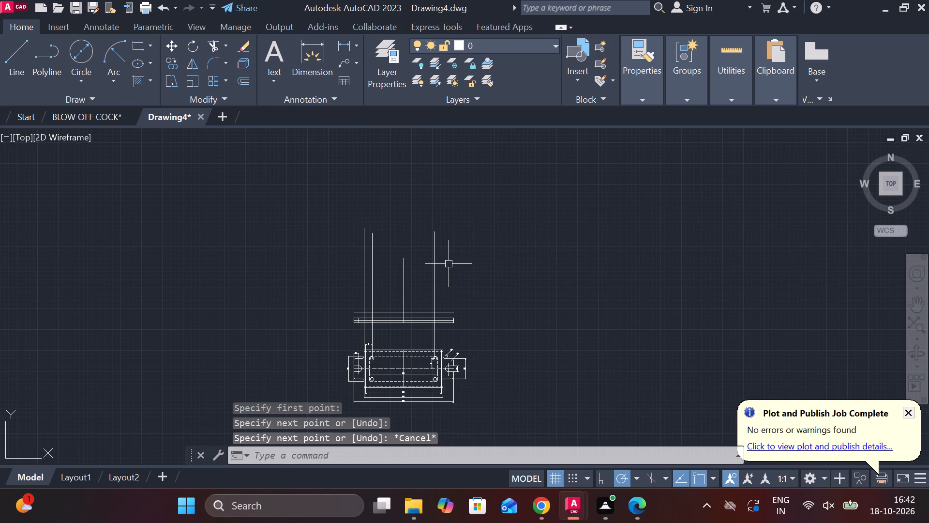
Draw a vertical projection line from the 190-wide plate's upper-right corner in the top view up past the front view.
{"action": "scroll", "coordinate": [451, 360], "scroll_direction": "up", "scroll_amount": 2}
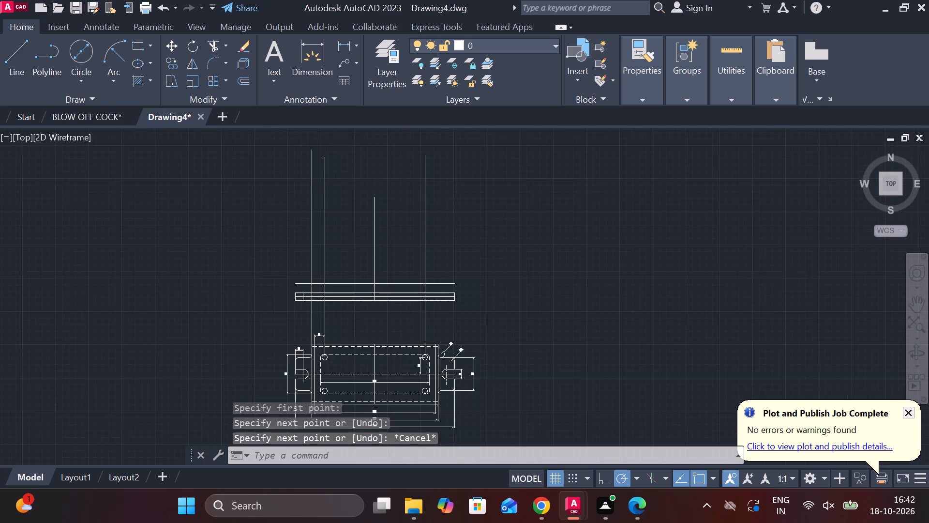
{"action": "scroll", "coordinate": [446, 361], "scroll_direction": "up", "scroll_amount": 2}
{"action": "left_click", "coordinate": [7, 48]}
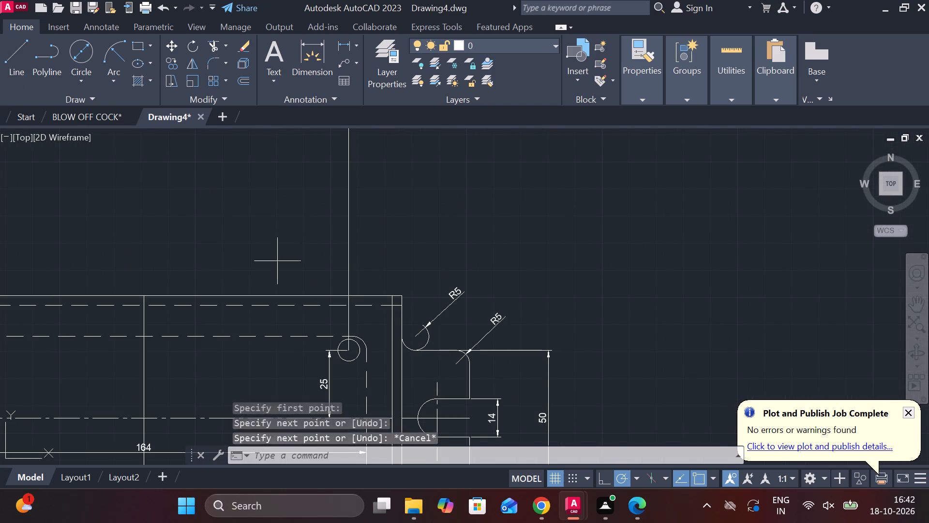
{"action": "left_click", "coordinate": [399, 293]}
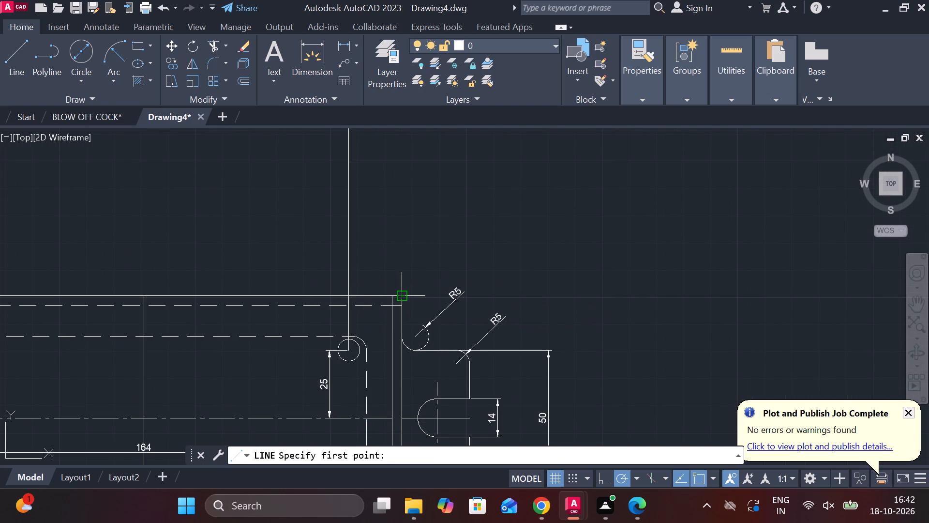
{"action": "scroll", "coordinate": [399, 215], "scroll_direction": "down", "scroll_amount": 3}
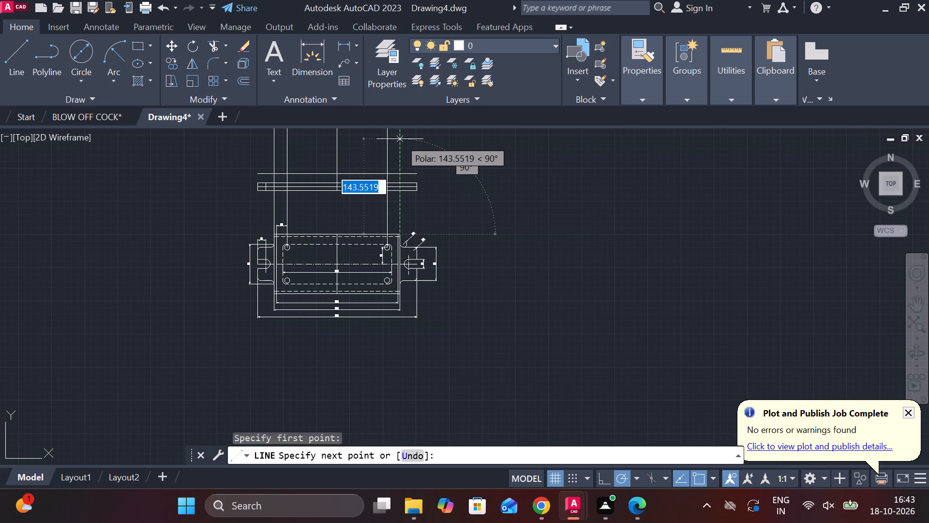
{"action": "left_click", "coordinate": [401, 136]}
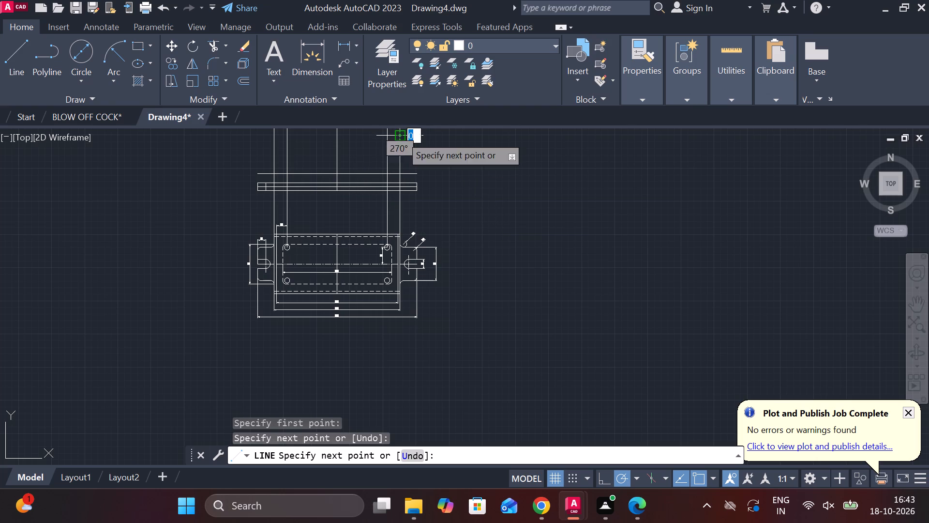
{"action": "key", "text": "Escape"}
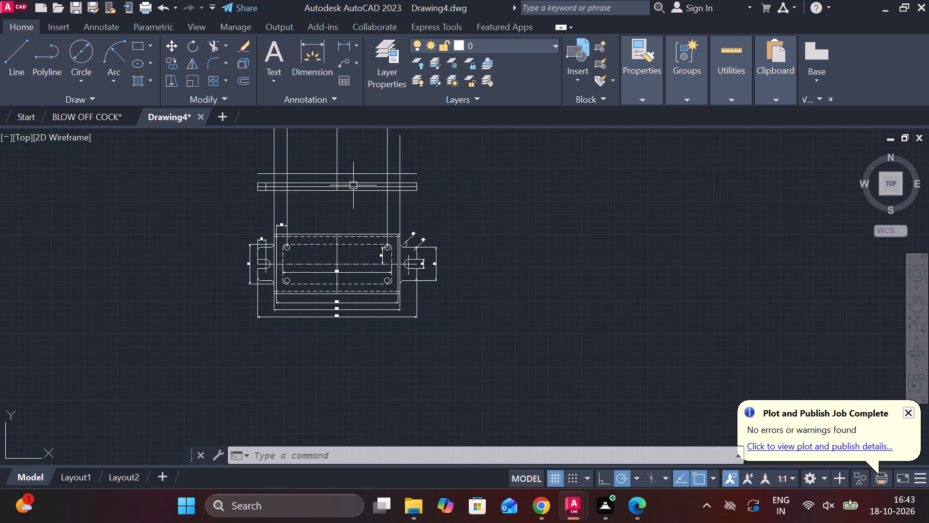
Trim away the segments of the four hole-centre and plate-edge projection lines between the front view base and the top view.
{"action": "scroll", "coordinate": [309, 178], "scroll_direction": "up", "scroll_amount": 3}
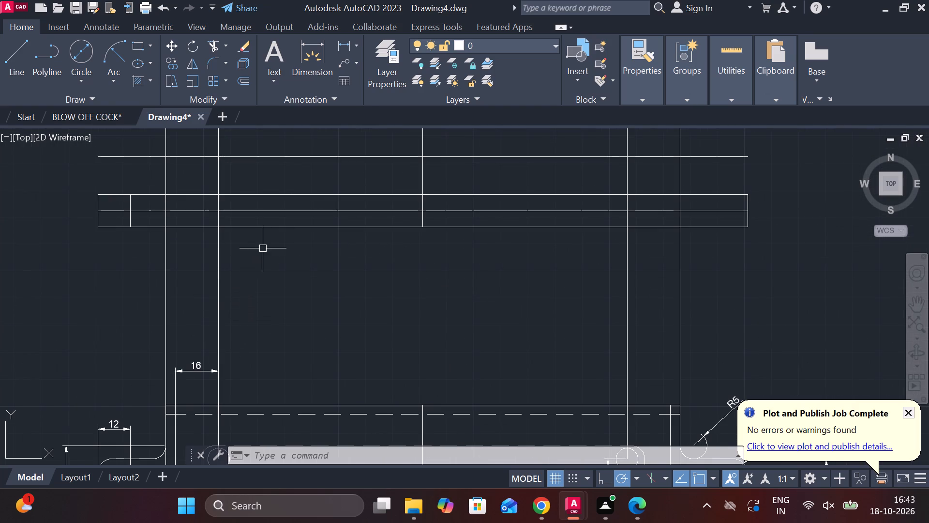
{"action": "left_click", "coordinate": [216, 42]}
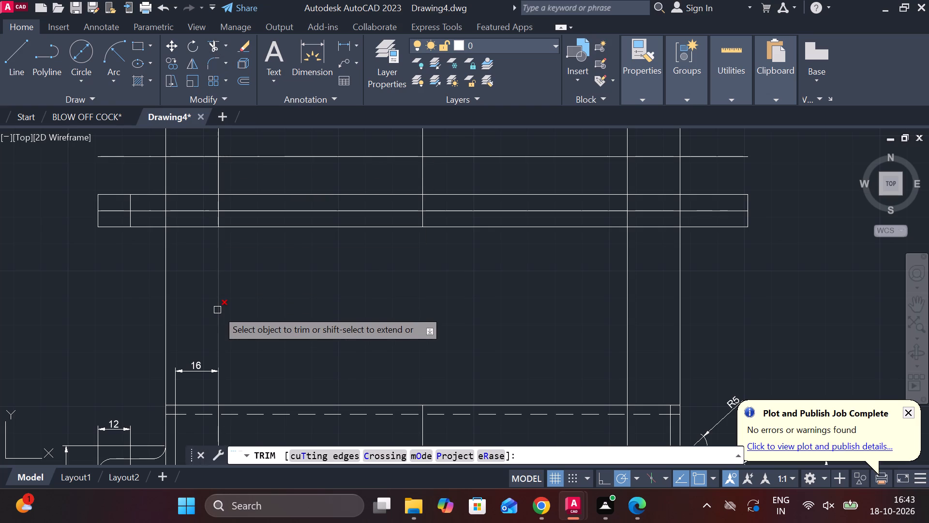
{"action": "left_click", "coordinate": [217, 310]}
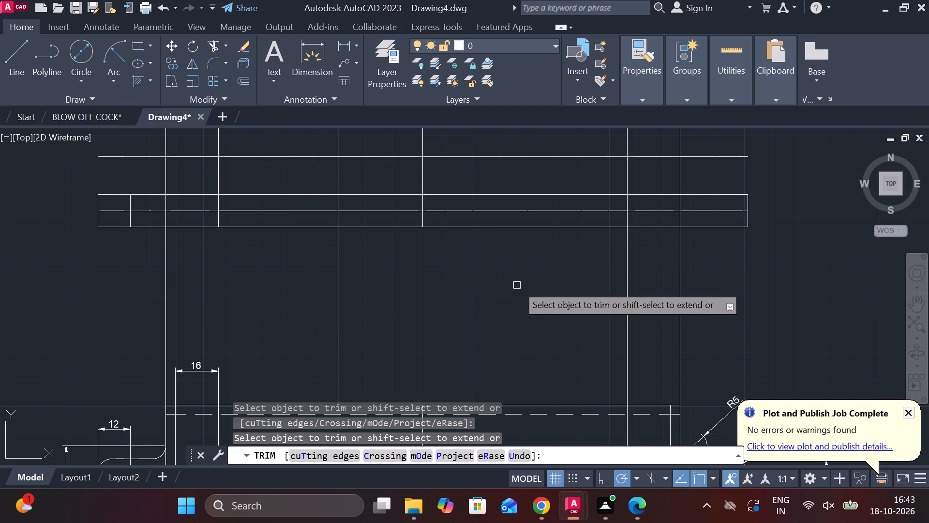
{"action": "left_click", "coordinate": [628, 304]}
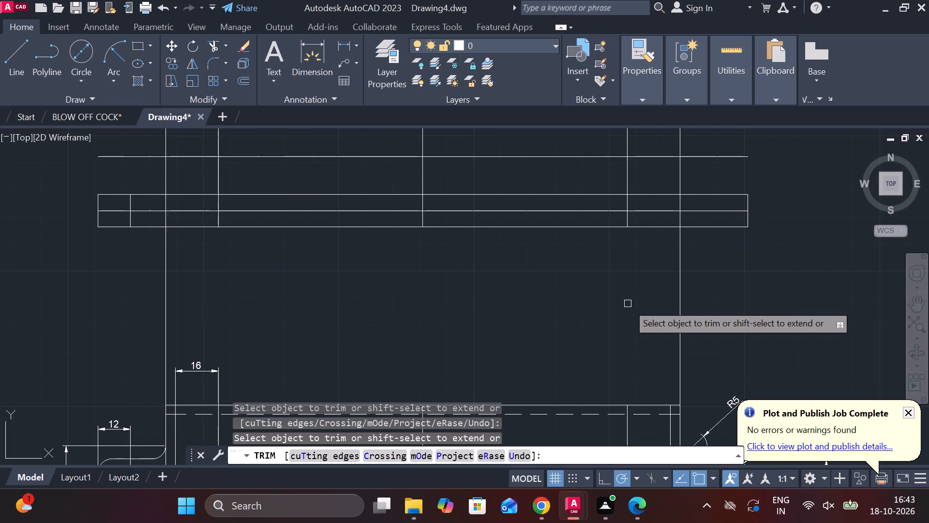
{"action": "left_click", "coordinate": [681, 311]}
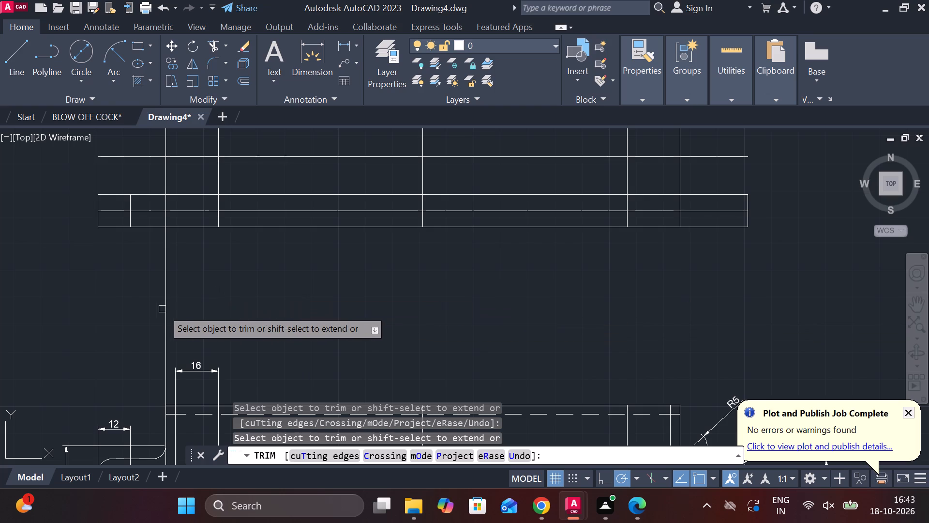
{"action": "left_click", "coordinate": [165, 308]}
{"action": "scroll", "coordinate": [324, 267], "scroll_direction": "down", "scroll_amount": 1}
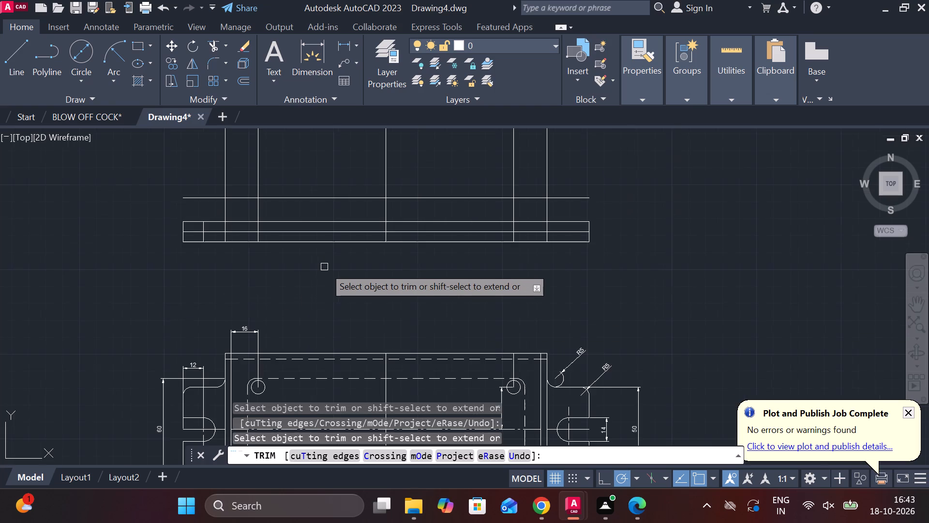
{"action": "scroll", "coordinate": [324, 267], "scroll_direction": "down", "scroll_amount": 1}
{"action": "scroll", "coordinate": [379, 230], "scroll_direction": "up", "scroll_amount": 2}
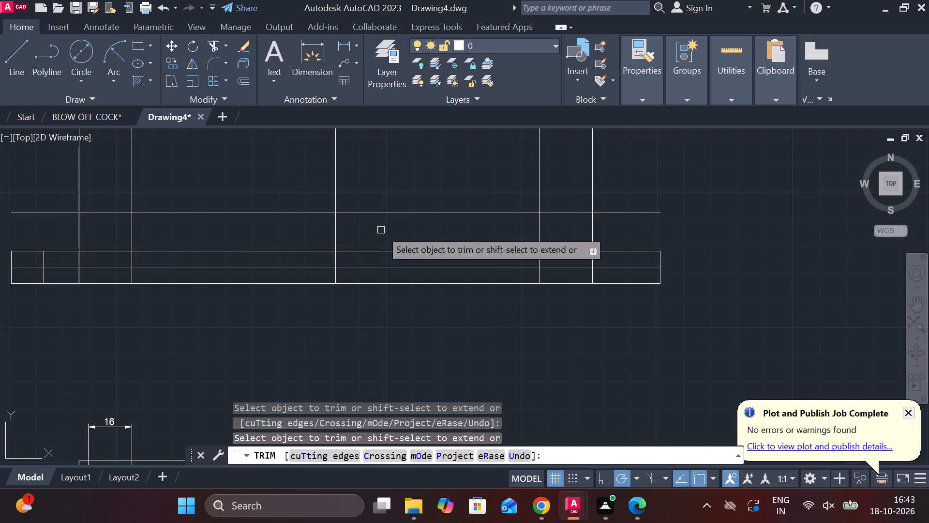
{"action": "key", "text": "Escape"}
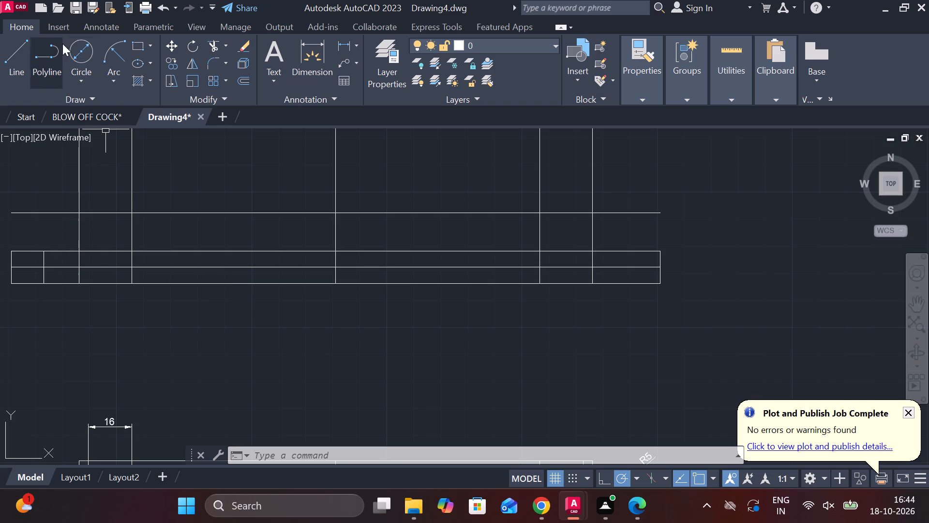
Copy the short vertical line 12 inside the front view base's left edge 7 to the right from its midpoint.
{"action": "left_click", "coordinate": [45, 277]}
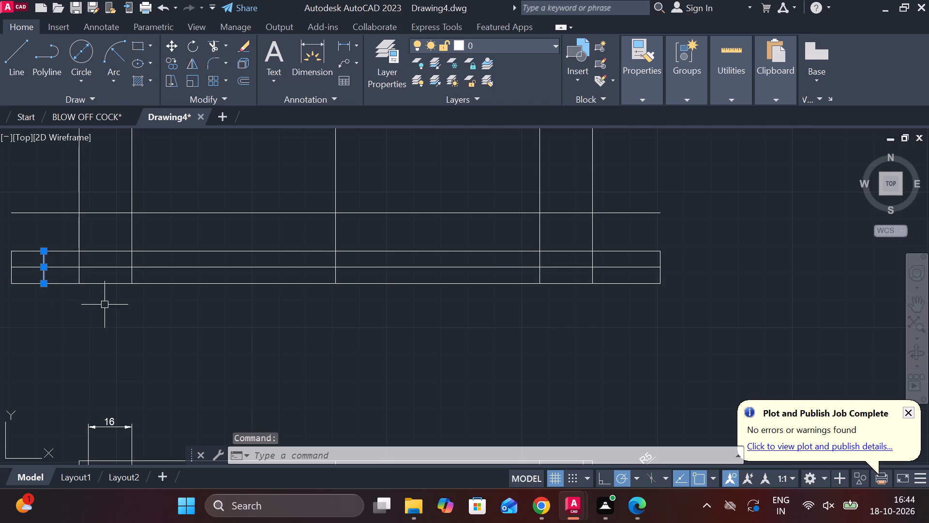
{"action": "left_click", "coordinate": [176, 62]}
{"action": "left_click", "coordinate": [43, 270]}
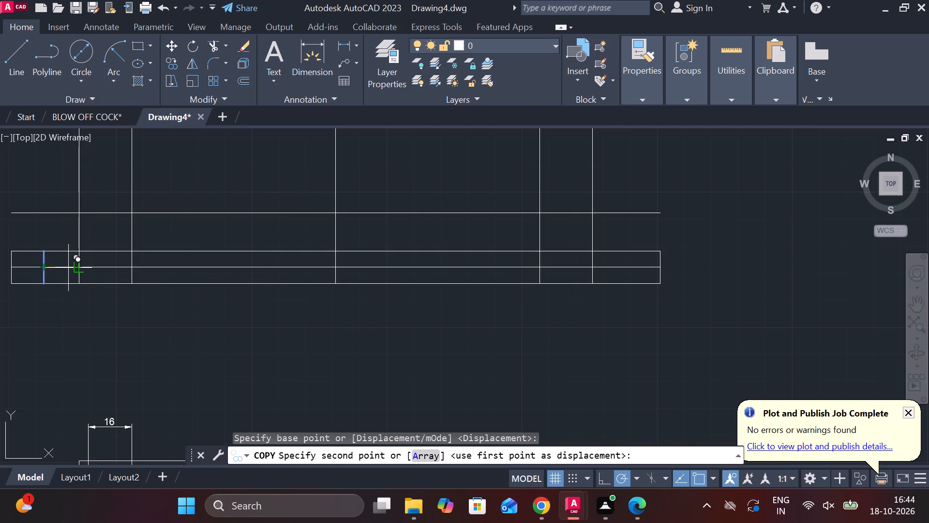
{"action": "key", "text": "7"}
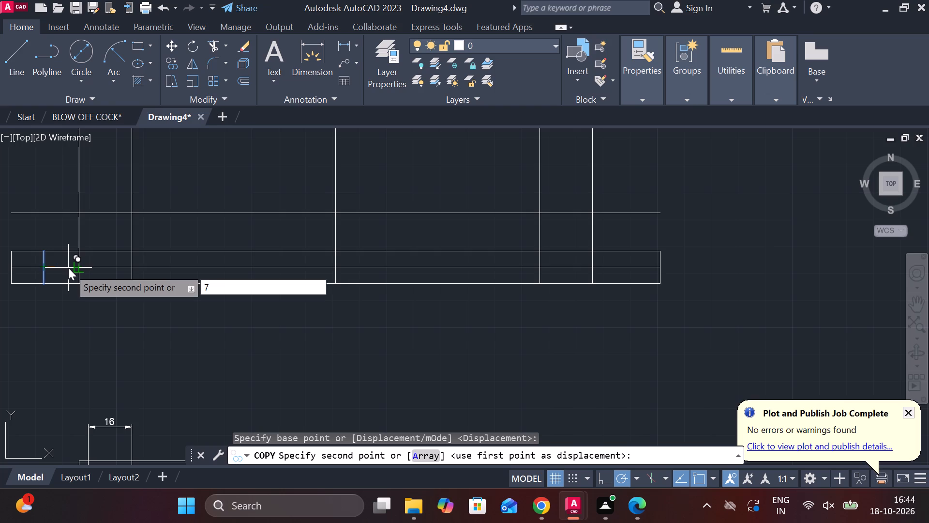
{"action": "key", "text": "Return"}
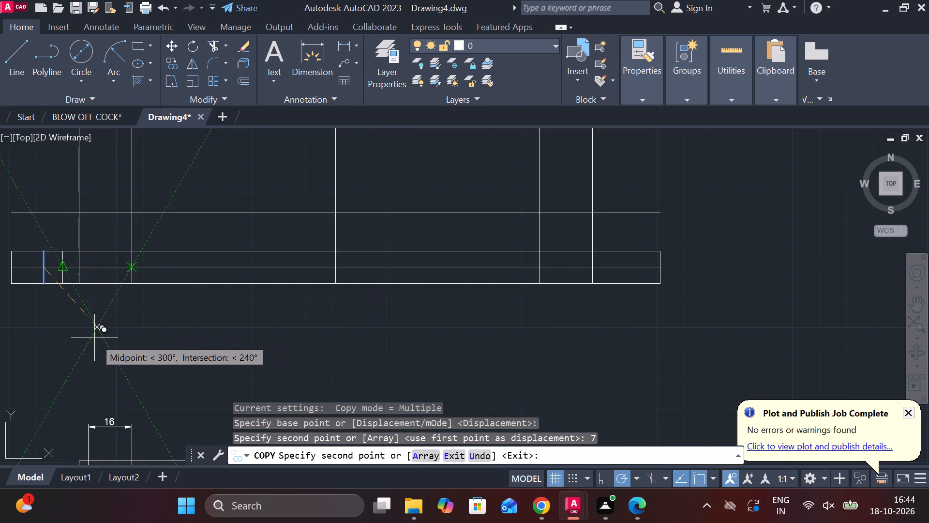
{"action": "key", "text": "Escape"}
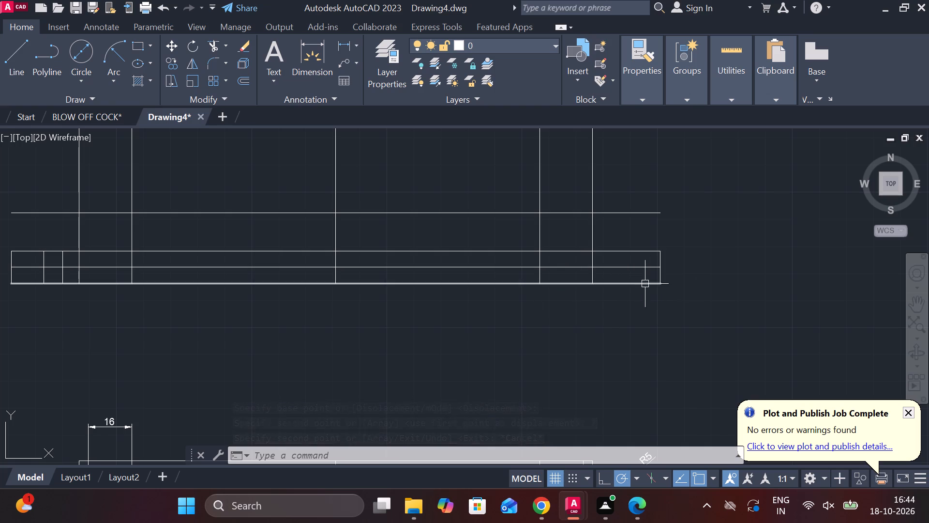
Copy the front view base's right edge to the left from its midpoint at distances of 12 and 19.
{"action": "left_click", "coordinate": [661, 279]}
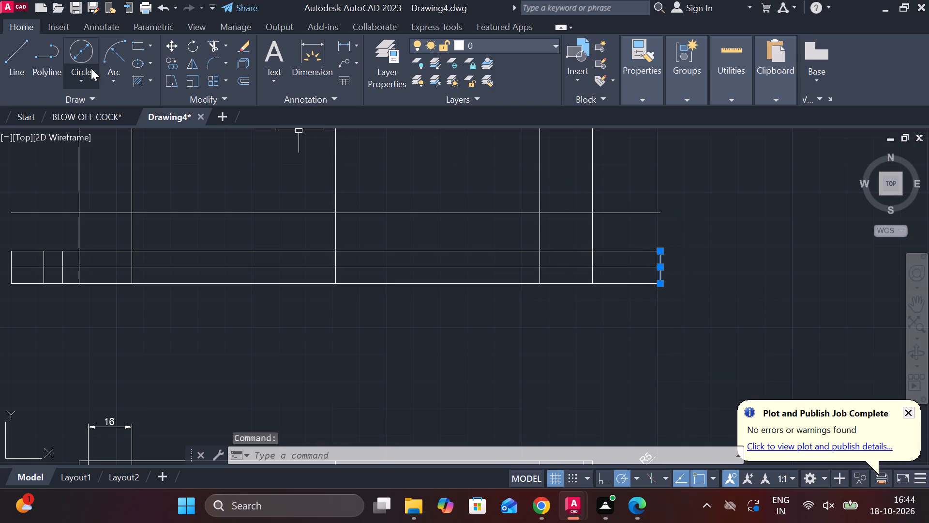
{"action": "left_click", "coordinate": [171, 63]}
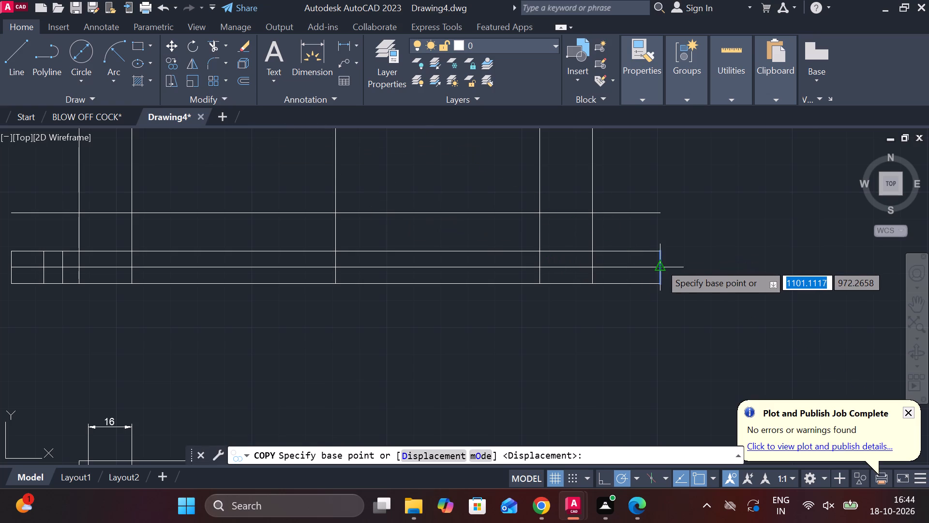
{"action": "left_click", "coordinate": [660, 263]}
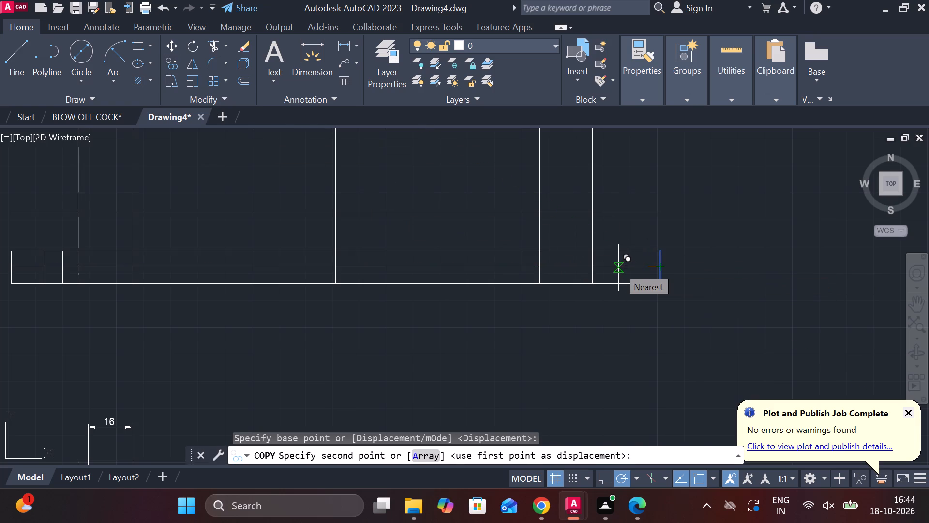
{"action": "type", "text": "12"}
{"action": "key", "text": "Return"}
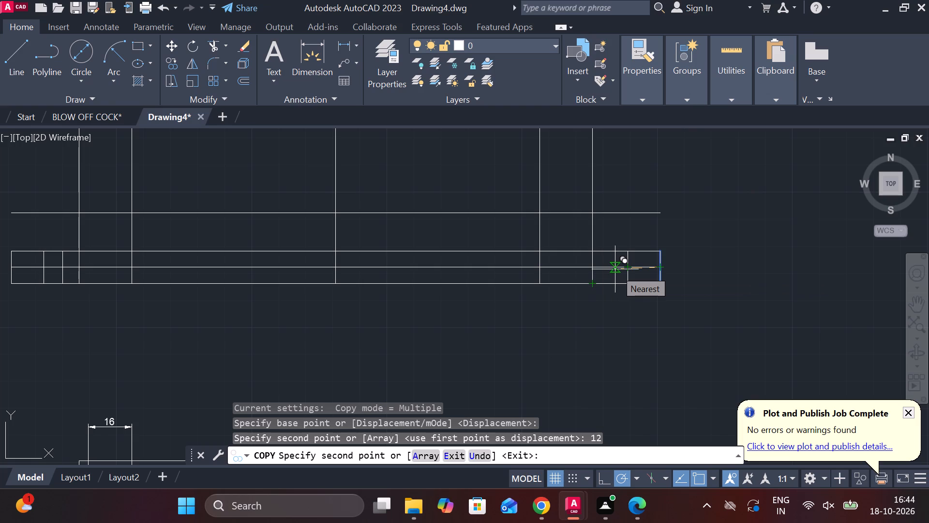
{"action": "key", "text": "1"}
{"action": "key", "text": "9"}
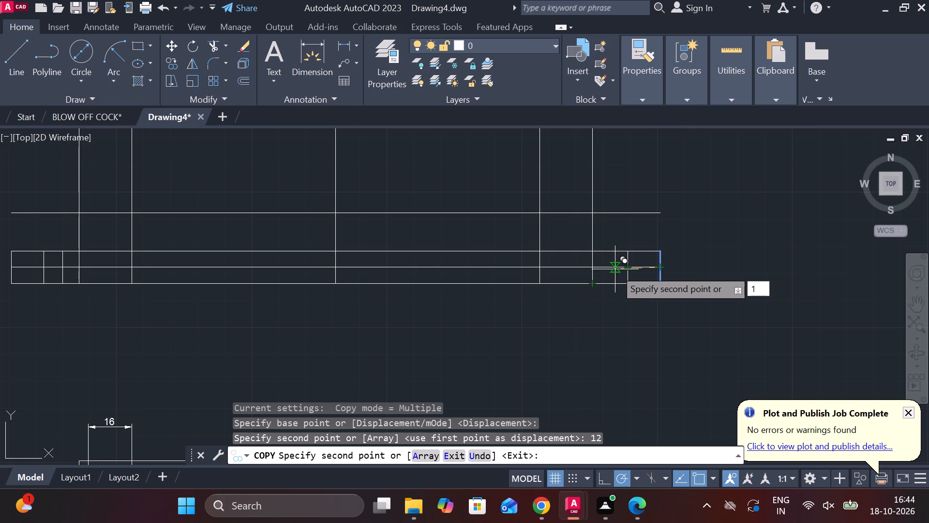
{"action": "key", "text": "Return"}
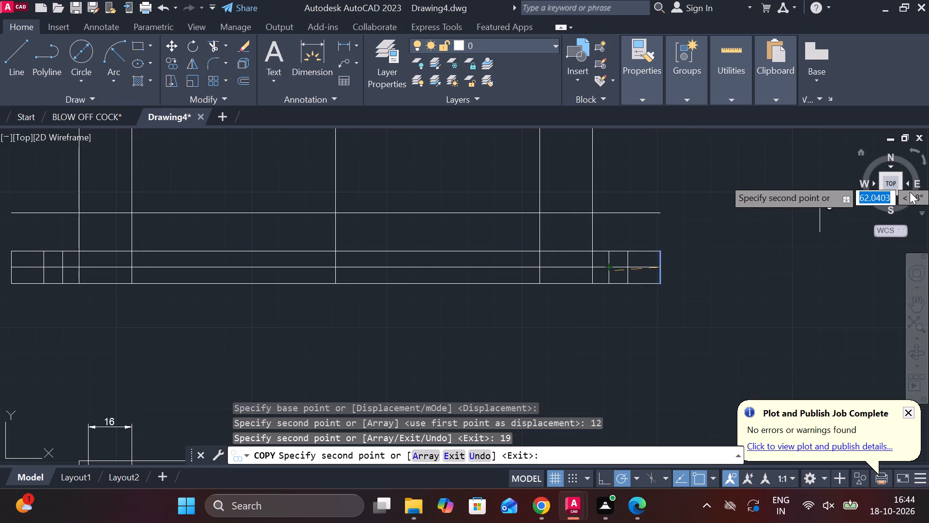
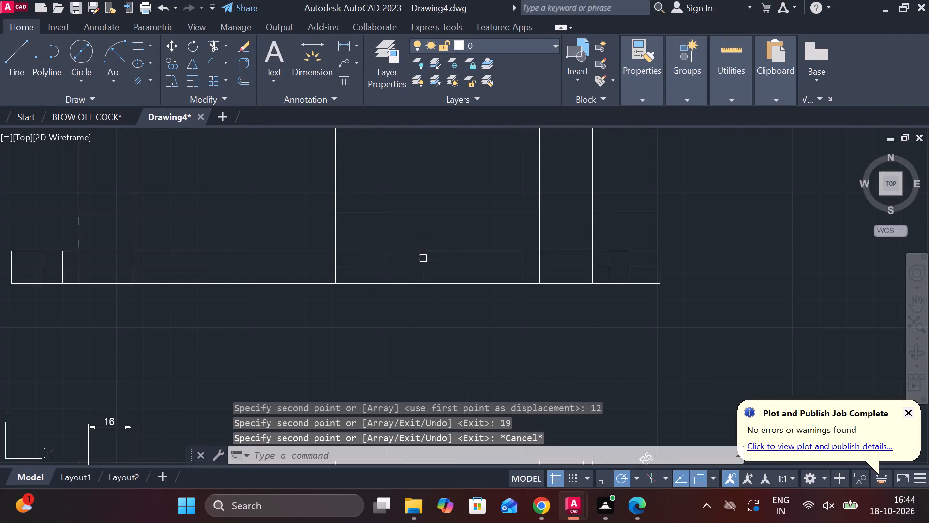
Copy the long horizontal line above the front view base 7 downward from its midpoint.
{"action": "scroll", "coordinate": [423, 258], "scroll_direction": "down", "scroll_amount": 1}
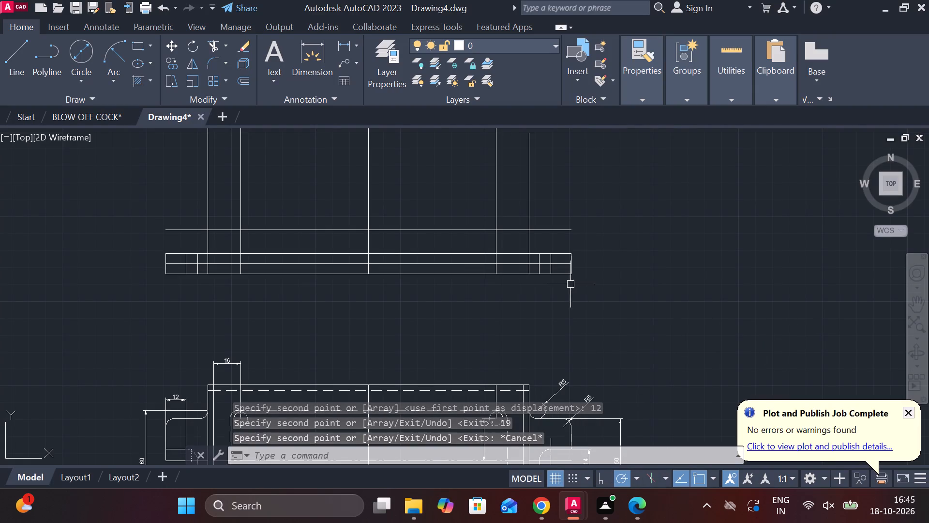
{"action": "scroll", "coordinate": [398, 175], "scroll_direction": "up", "scroll_amount": 2}
{"action": "scroll", "coordinate": [398, 175], "scroll_direction": "down", "scroll_amount": 3}
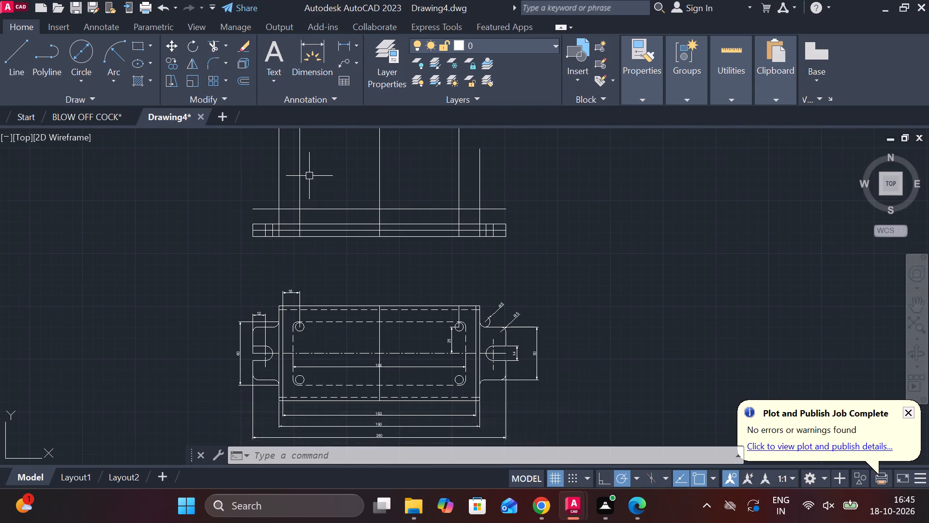
{"action": "scroll", "coordinate": [309, 176], "scroll_direction": "up", "scroll_amount": 1}
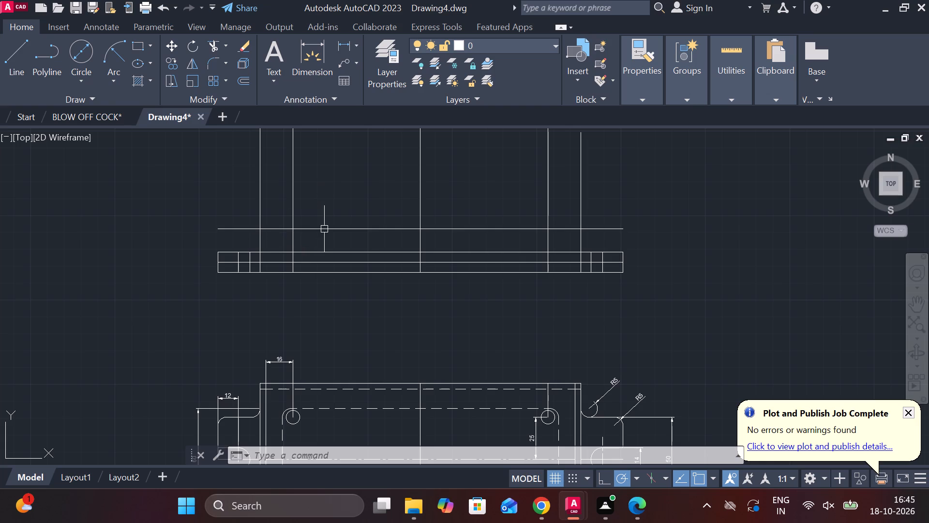
{"action": "left_click", "coordinate": [371, 229]}
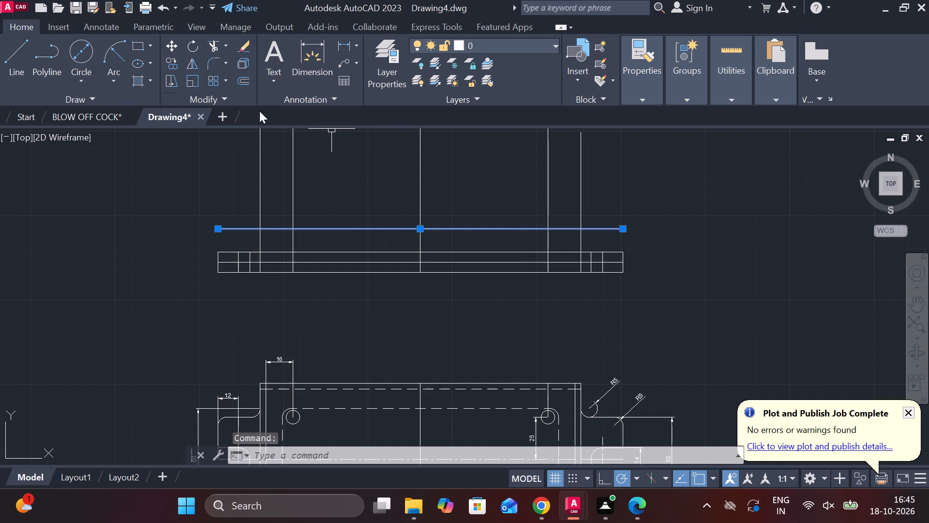
{"action": "left_click", "coordinate": [170, 65]}
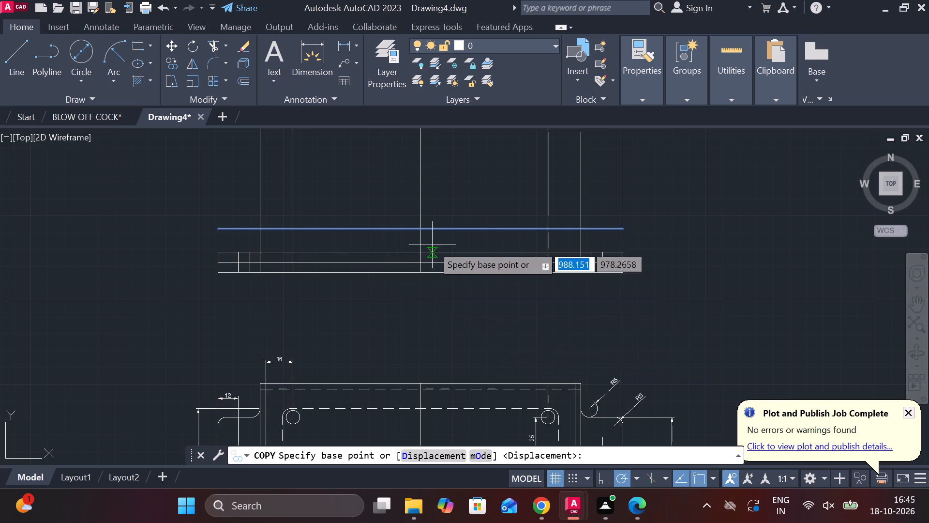
{"action": "left_click", "coordinate": [420, 231]}
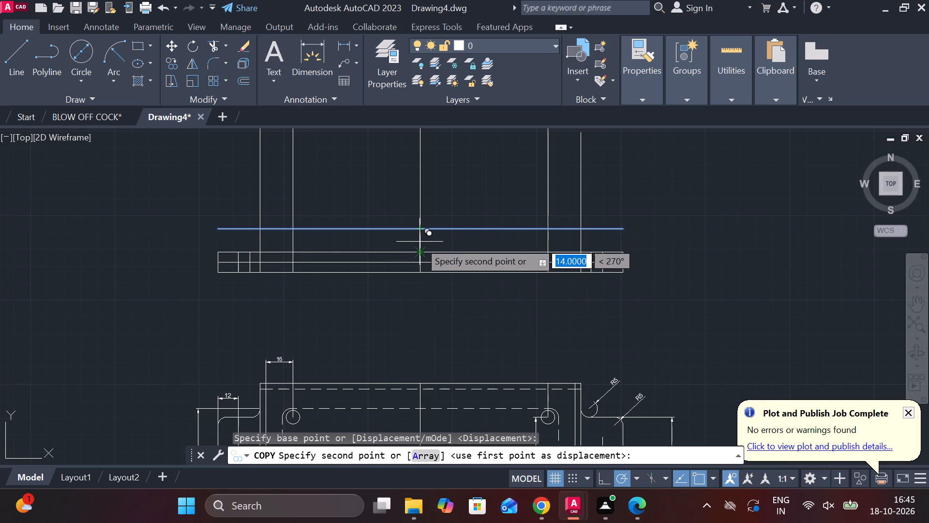
{"action": "key", "text": "7"}
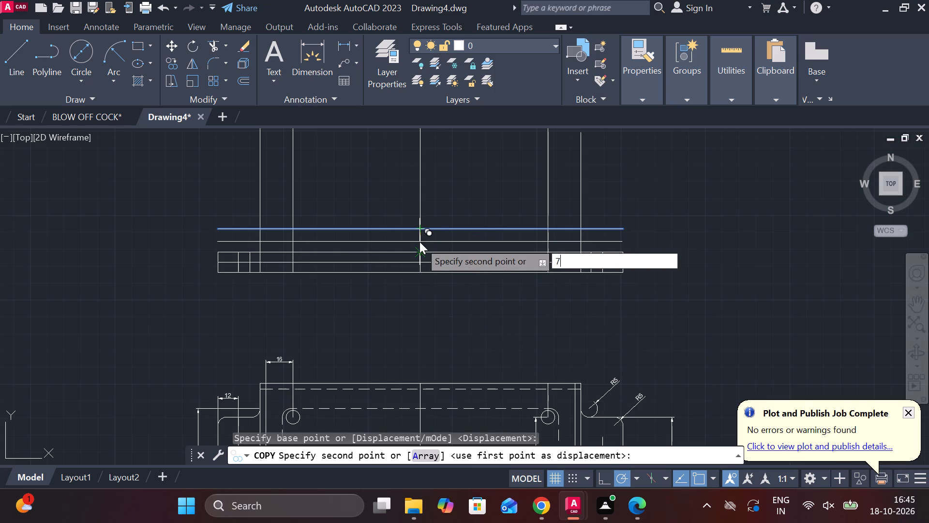
{"action": "key", "text": "Return"}
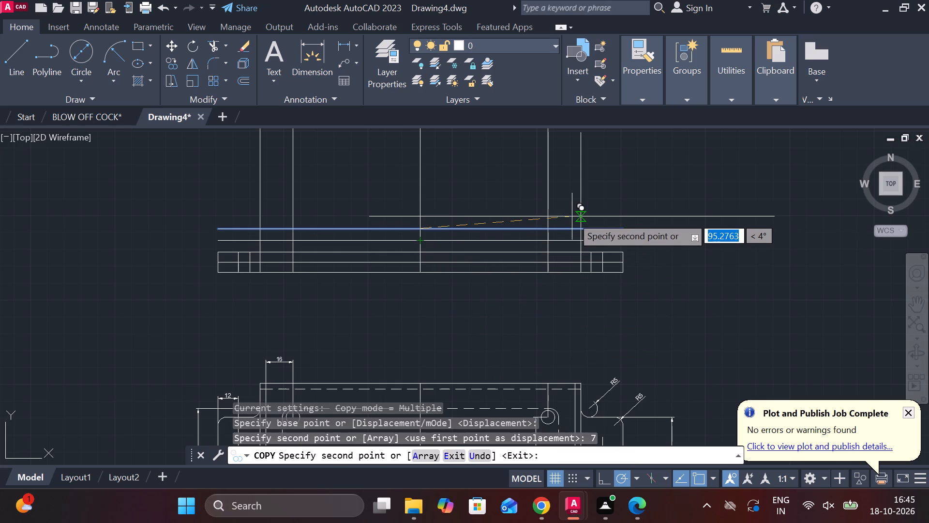
{"action": "key", "text": "Escape"}
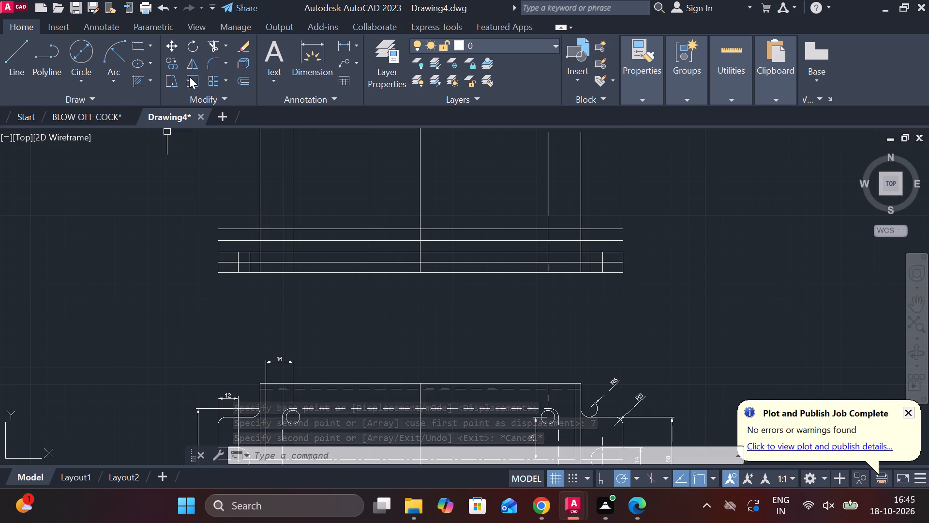
Trim the vertical projection lines above the front view's top line and both upper horizontal lines' ends overhanging the 190-wide body edges.
{"action": "left_click", "coordinate": [210, 46]}
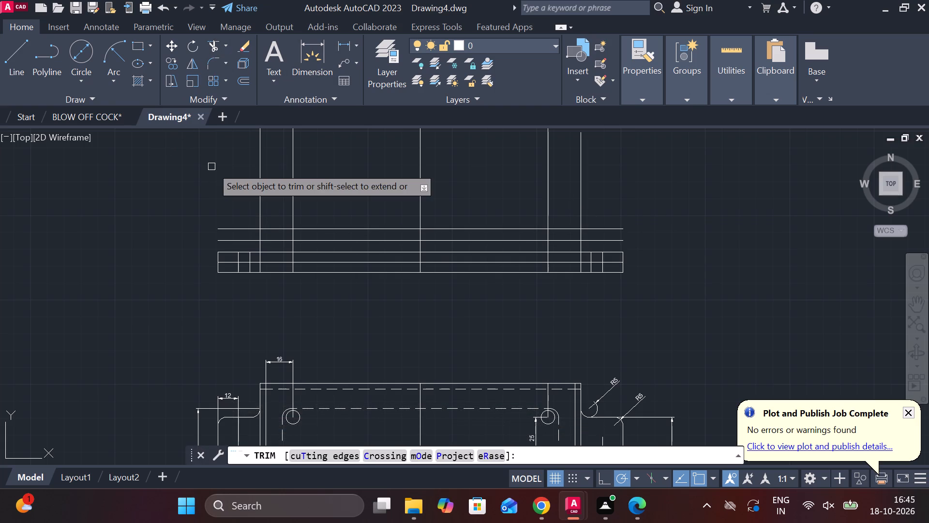
{"action": "left_click_drag", "start_coordinate": [215, 170], "coordinate": [712, 183]}
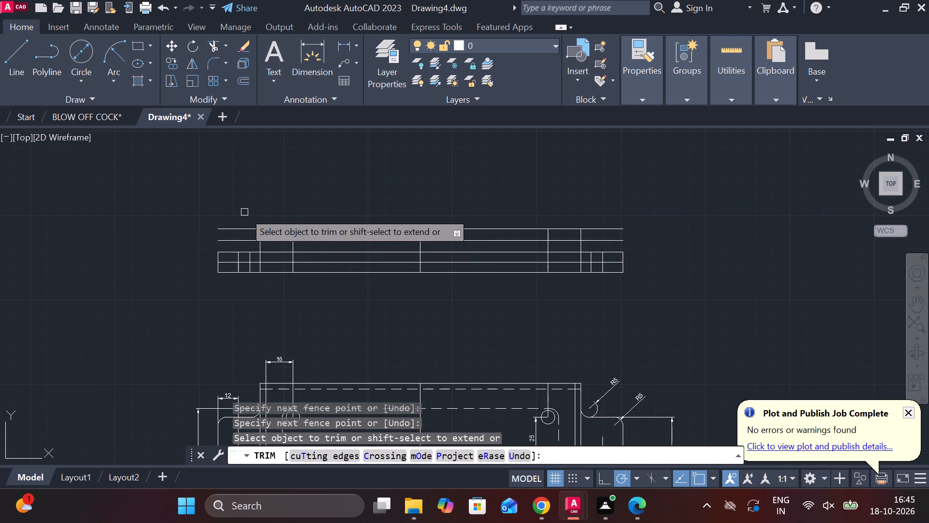
{"action": "left_click_drag", "start_coordinate": [244, 212], "coordinate": [243, 241]}
{"action": "left_click", "coordinate": [243, 241]}
{"action": "left_click", "coordinate": [243, 244]}
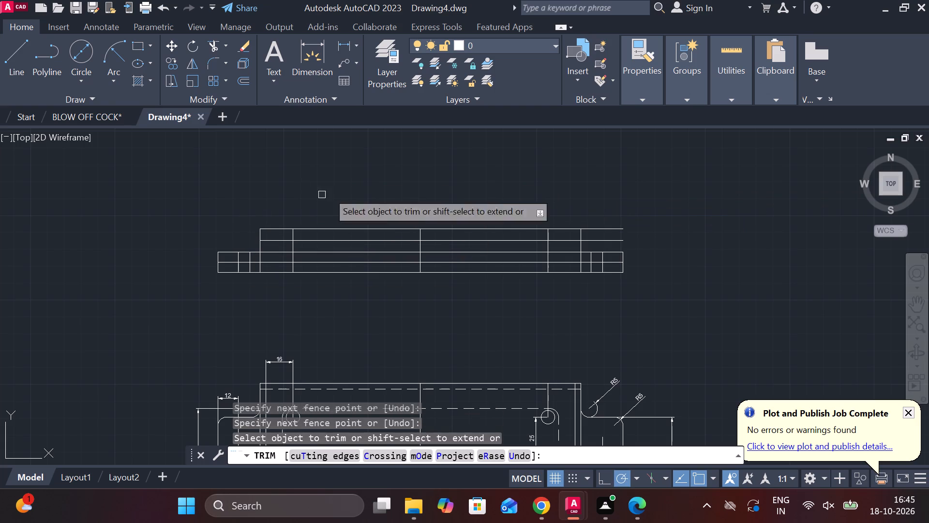
{"action": "left_click_drag", "start_coordinate": [610, 222], "coordinate": [610, 225]}
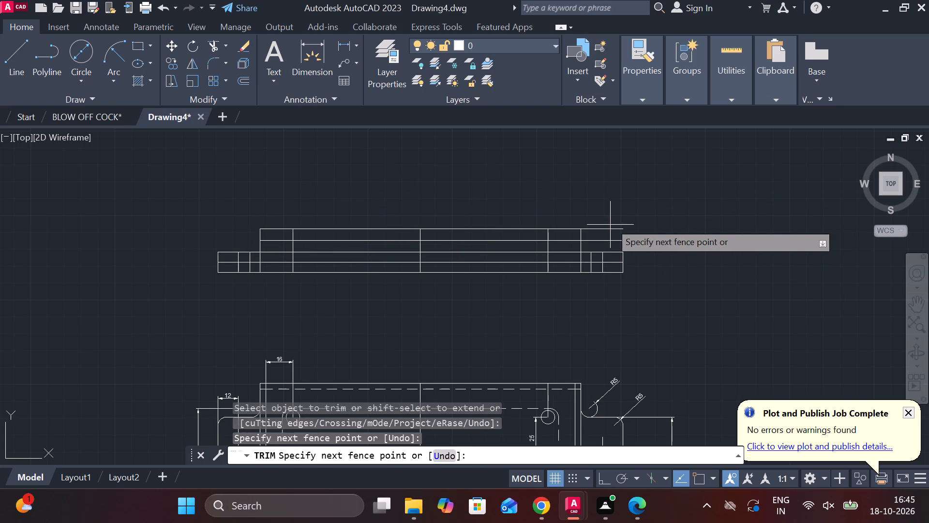
{"action": "left_click_drag", "start_coordinate": [610, 225], "coordinate": [612, 244]}
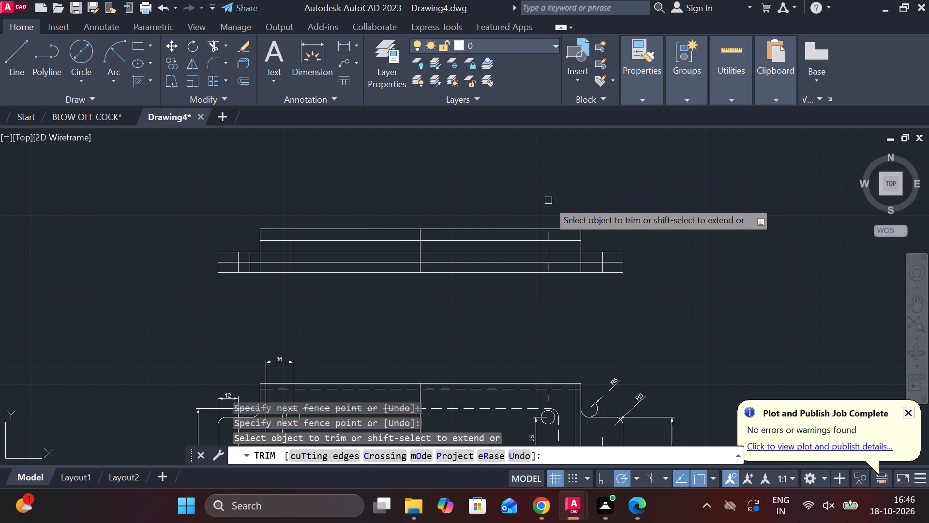
{"action": "key", "text": "Escape"}
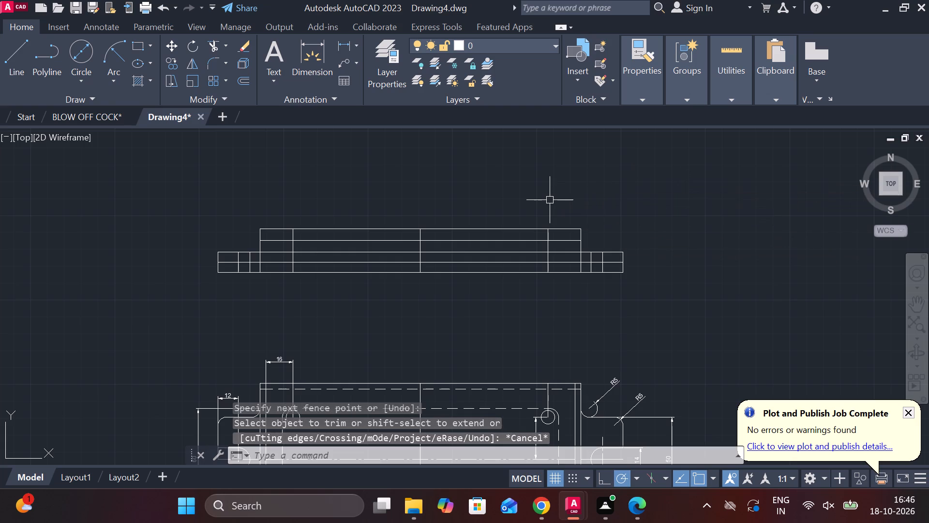
Copy the front view body's right vertical edge 7 to the left from its midpoint.
{"action": "left_click", "coordinate": [583, 235]}
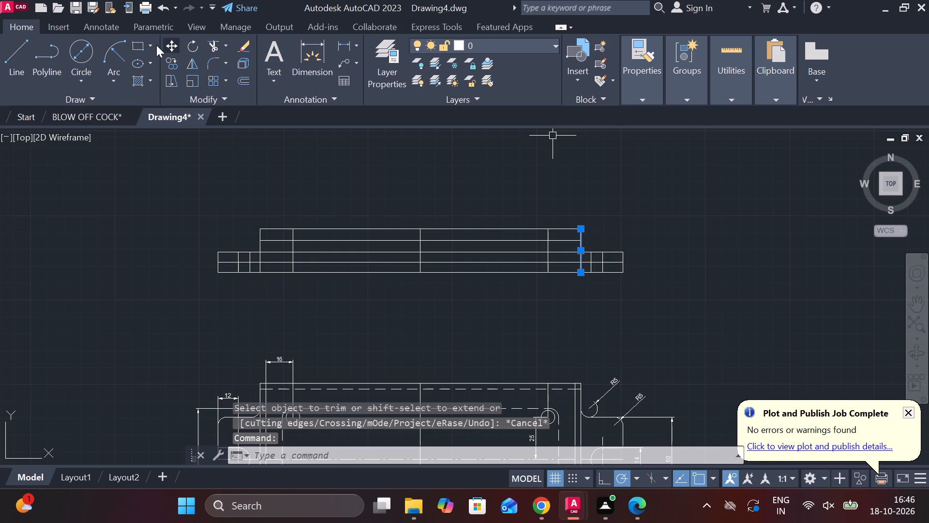
{"action": "left_click", "coordinate": [169, 64]}
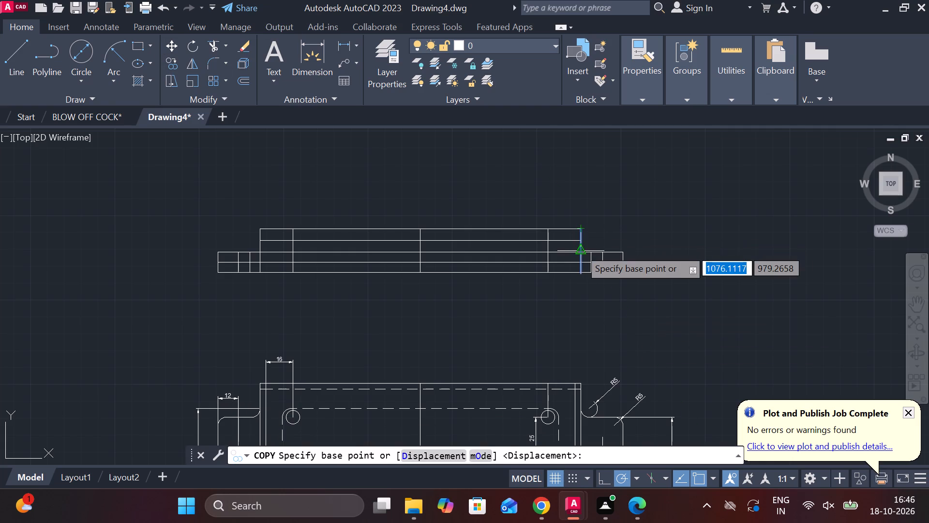
{"action": "left_click", "coordinate": [580, 249]}
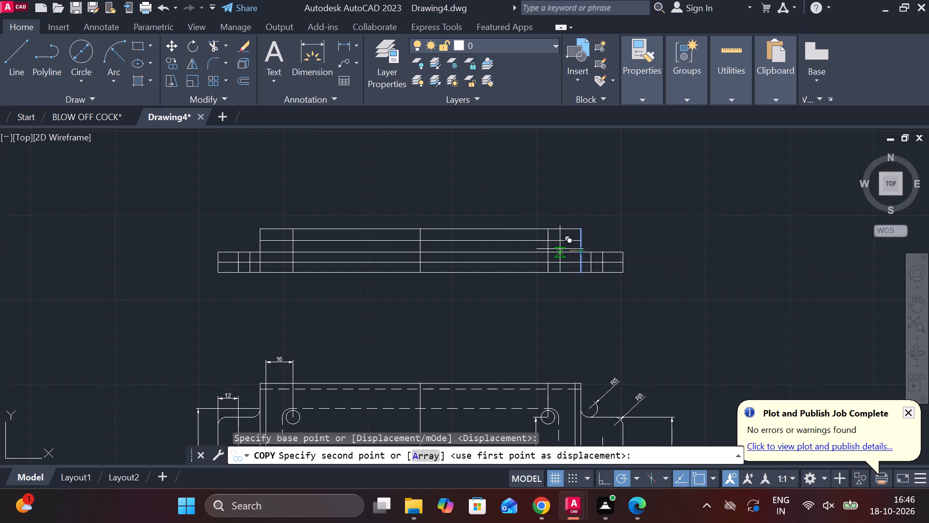
{"action": "key", "text": "7"}
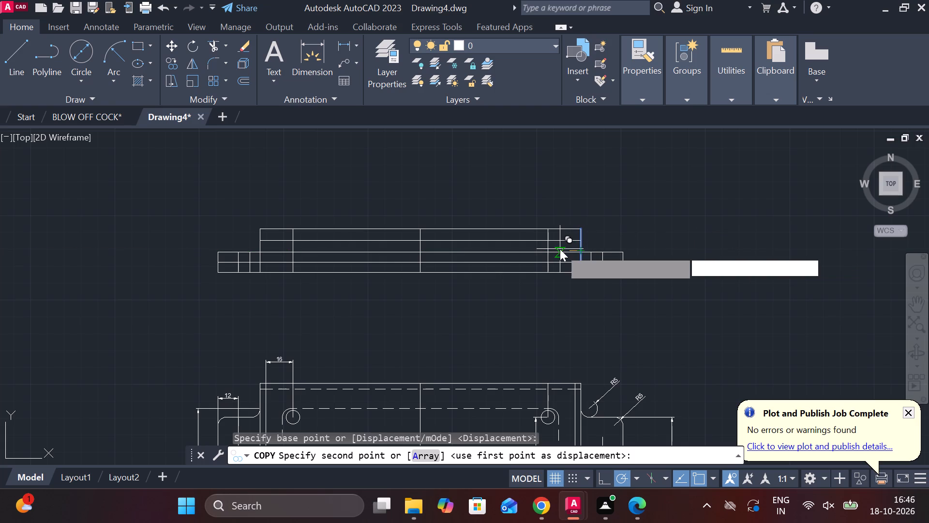
{"action": "key", "text": "Return"}
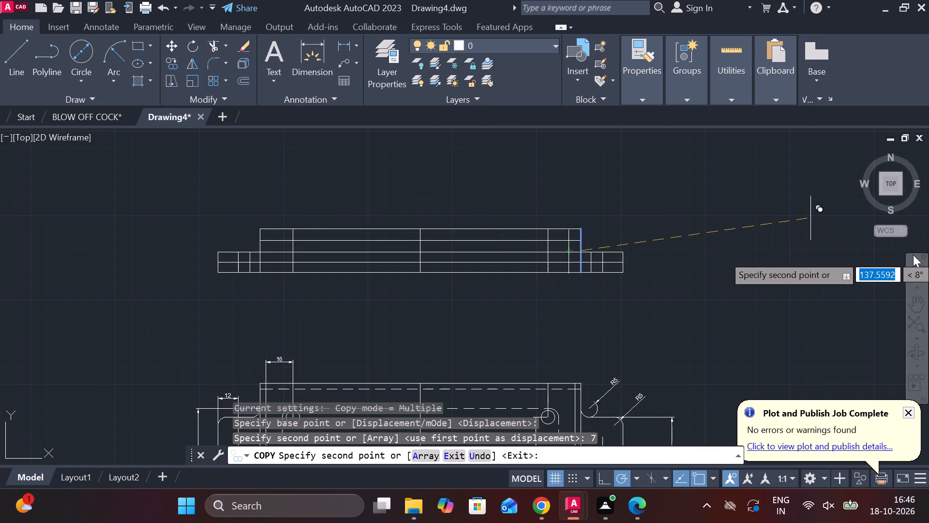
{"action": "key", "text": "Escape"}
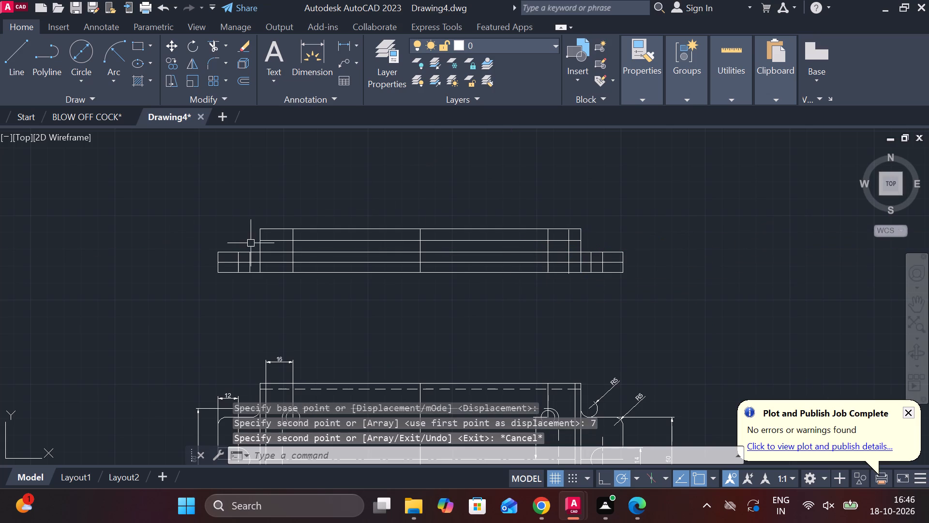
Copy the front view body's left vertical edge 7 to the right.
{"action": "left_click", "coordinate": [259, 247]}
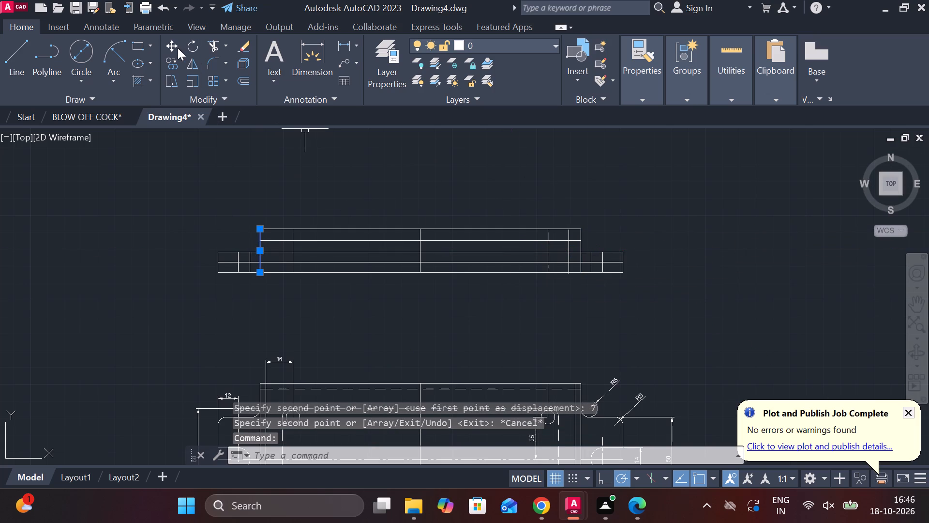
{"action": "left_click", "coordinate": [173, 64]}
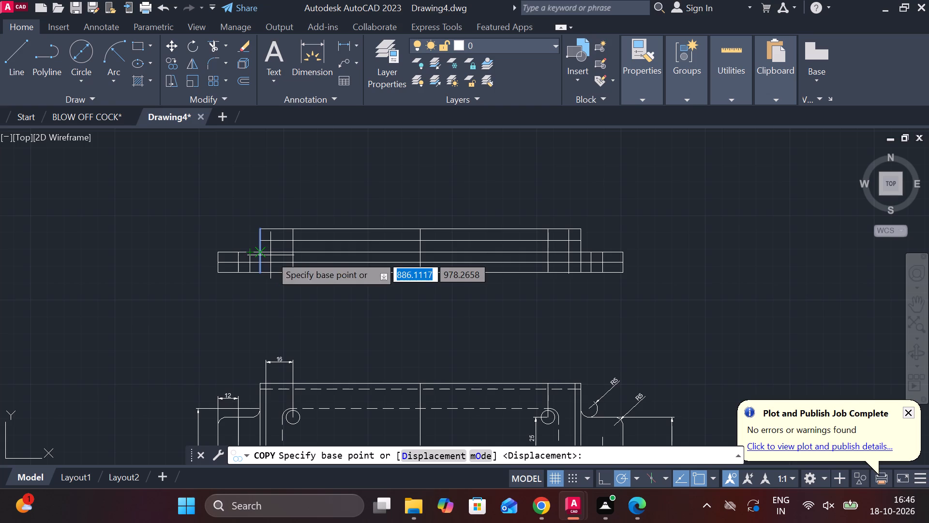
{"action": "left_click", "coordinate": [259, 252]}
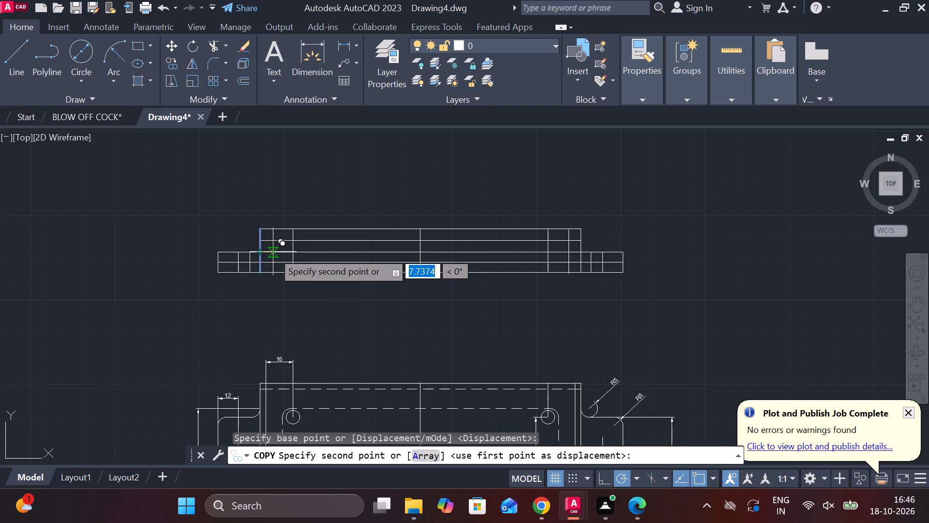
{"action": "key", "text": "7"}
{"action": "key", "text": "Return"}
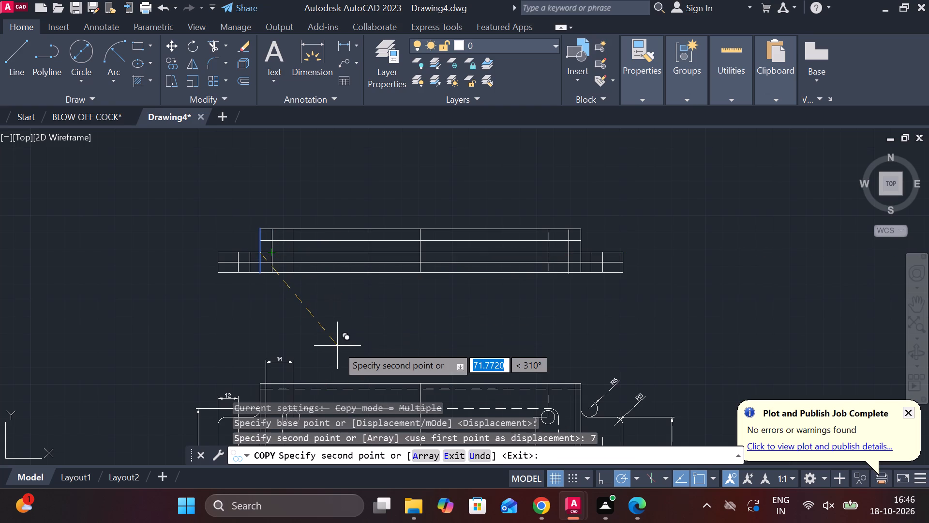
{"action": "key", "text": "Escape"}
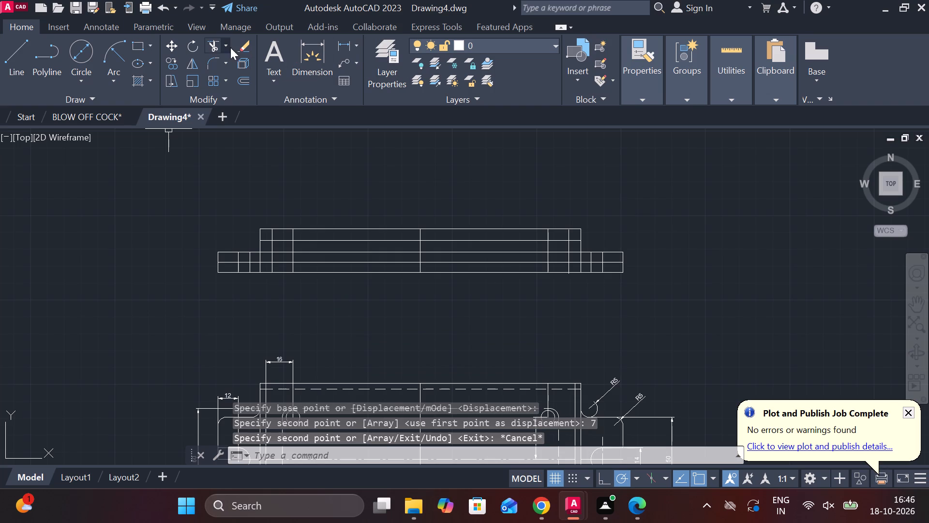
Trim the front view's top line from the left wall's inner edge to the right hole's projection line, plus both hole projection stubs beneath it.
{"action": "left_click", "coordinate": [214, 45]}
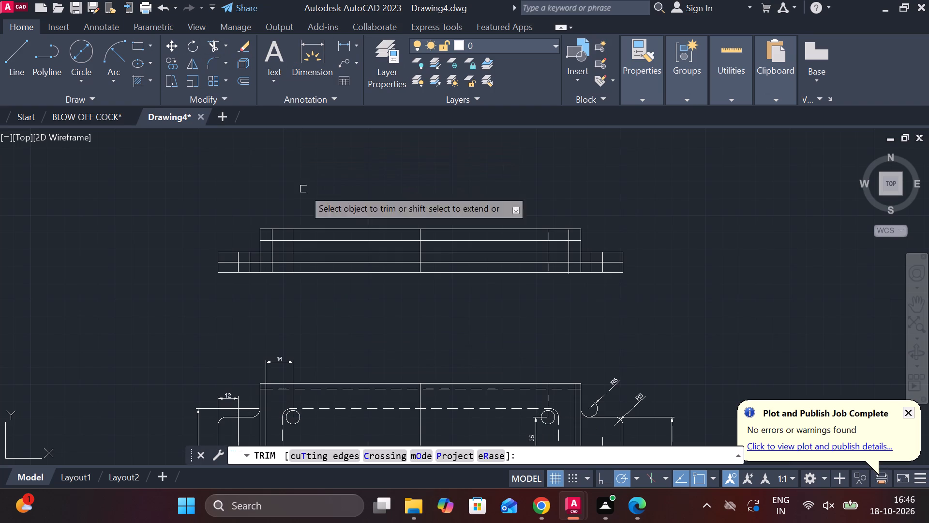
{"action": "left_click", "coordinate": [351, 229]}
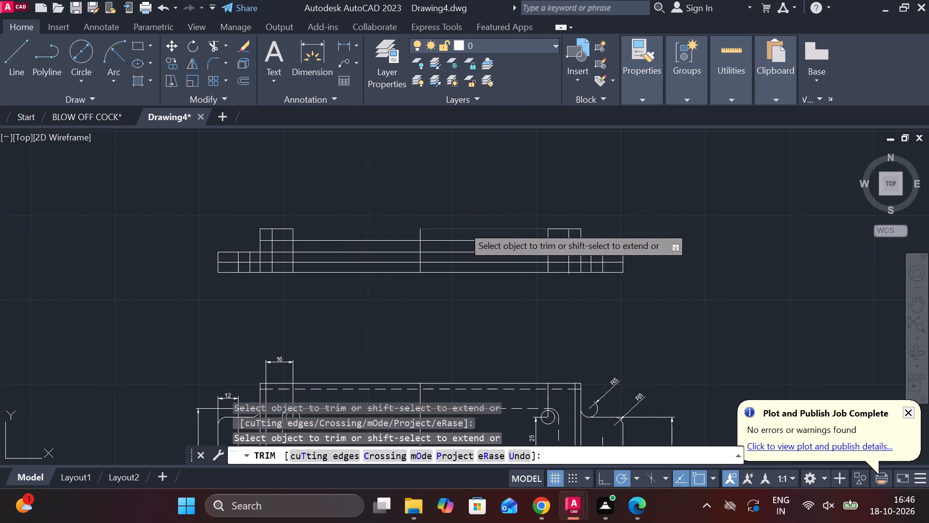
{"action": "left_click", "coordinate": [463, 226]}
{"action": "left_click", "coordinate": [280, 229]}
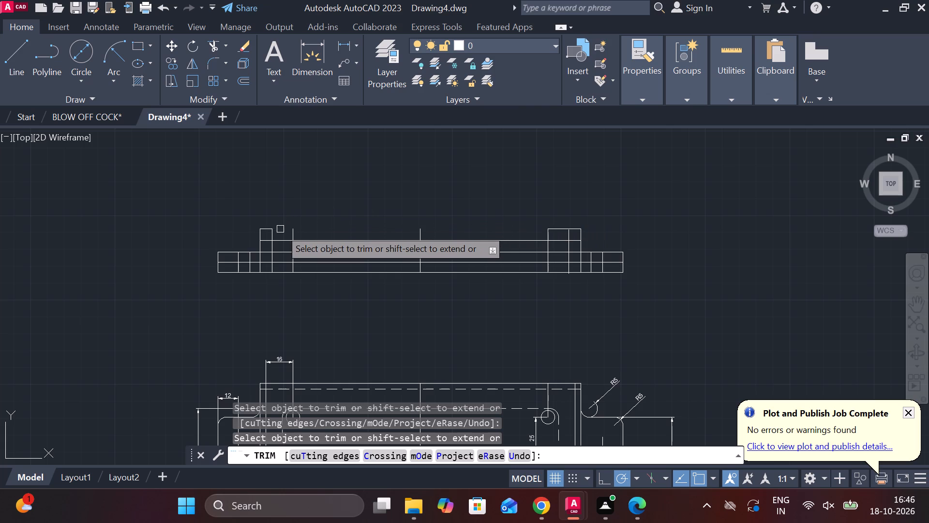
{"action": "left_click", "coordinate": [292, 231]}
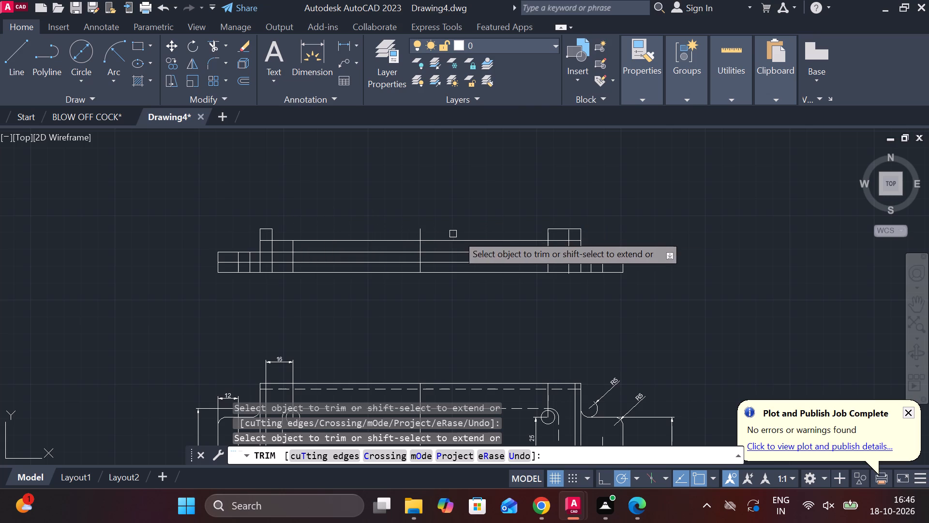
{"action": "left_click", "coordinate": [548, 235]}
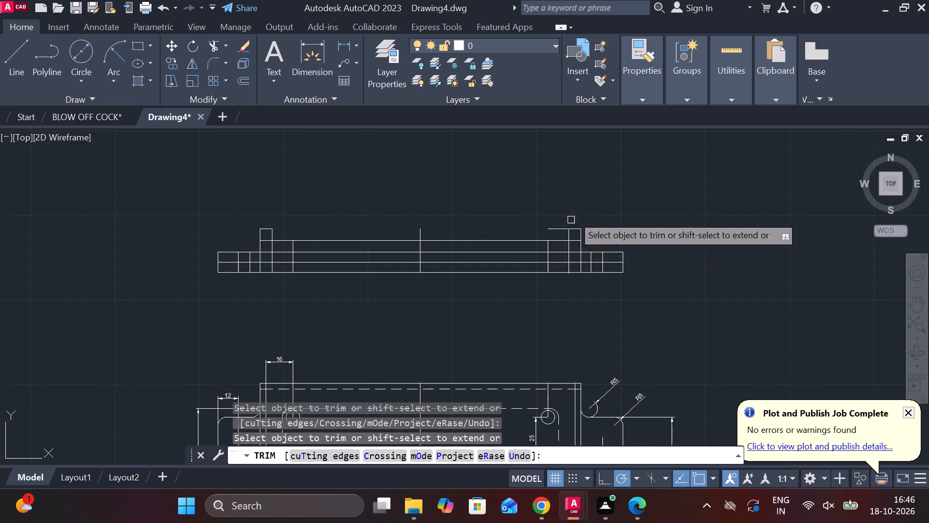
Trim the lower end of the right wall's inner vertical line where it overhangs the front view's base line.
{"action": "scroll", "coordinate": [592, 223], "scroll_direction": "up", "scroll_amount": 3}
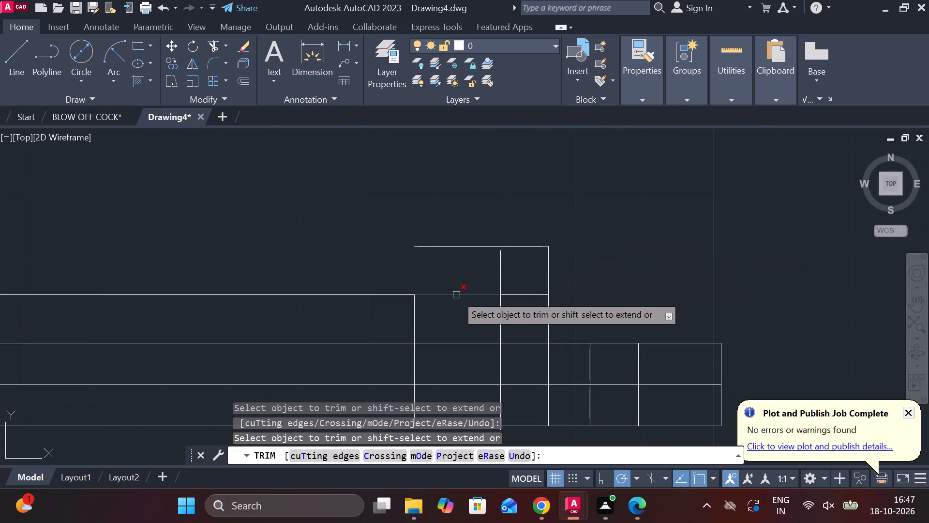
{"action": "scroll", "coordinate": [467, 280], "scroll_direction": "up", "scroll_amount": 3}
{"action": "scroll", "coordinate": [467, 280], "scroll_direction": "down", "scroll_amount": 2}
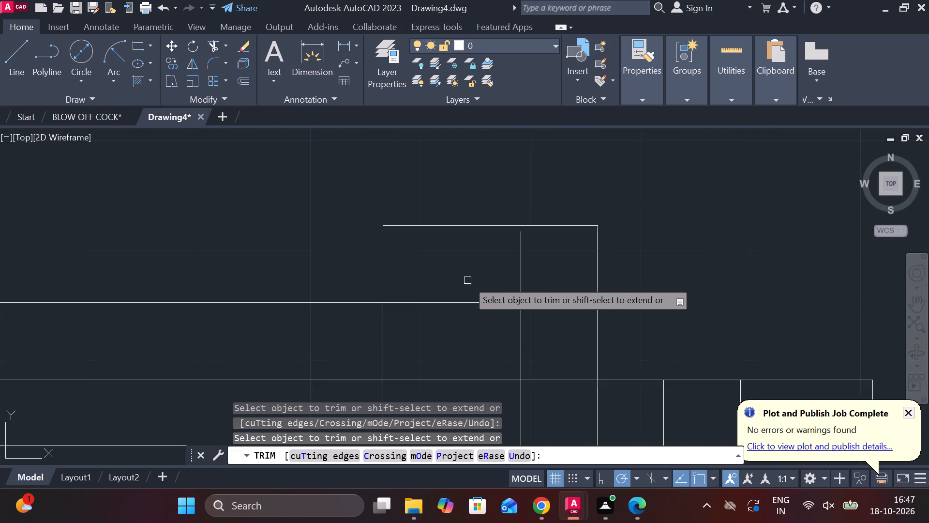
{"action": "scroll", "coordinate": [467, 280], "scroll_direction": "down", "scroll_amount": 1}
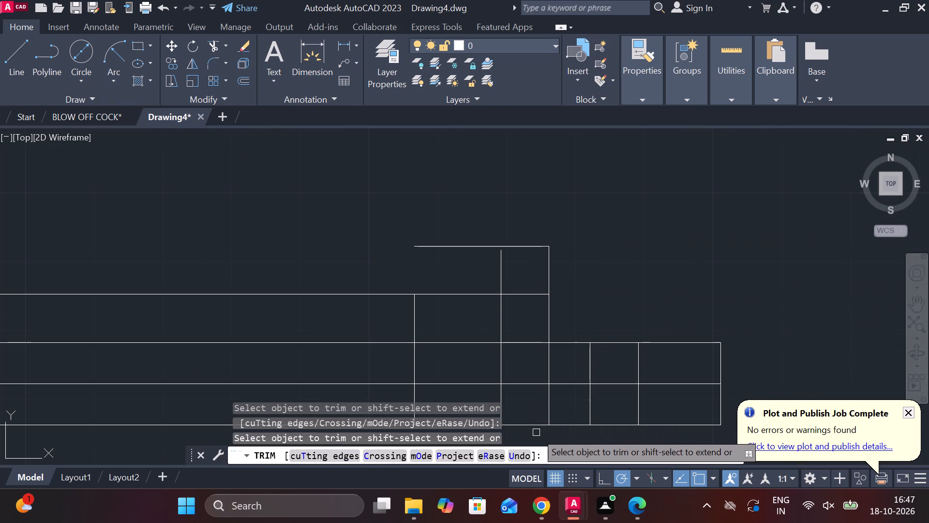
{"action": "scroll", "coordinate": [536, 432], "scroll_direction": "up", "scroll_amount": 3}
{"action": "scroll", "coordinate": [536, 432], "scroll_direction": "down", "scroll_amount": 2}
{"action": "scroll", "coordinate": [447, 330], "scroll_direction": "down", "scroll_amount": 3}
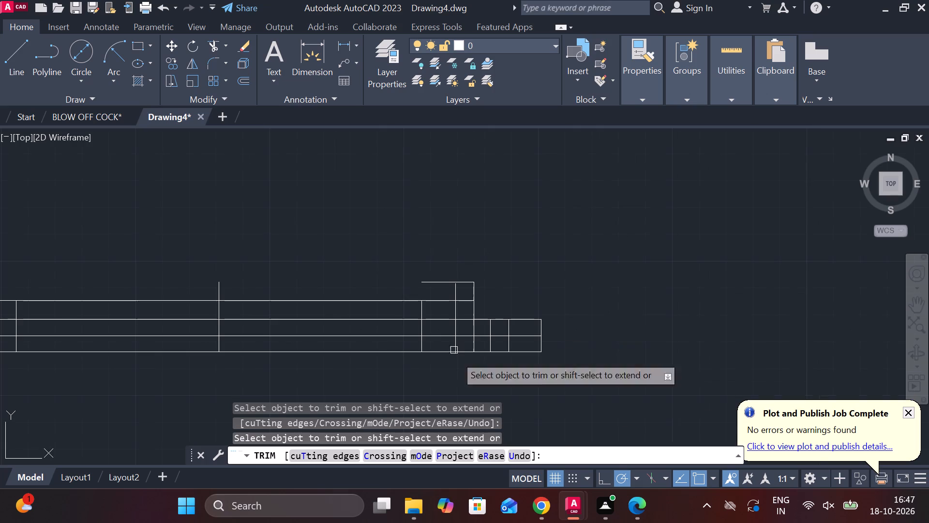
{"action": "scroll", "coordinate": [458, 383], "scroll_direction": "up", "scroll_amount": 4}
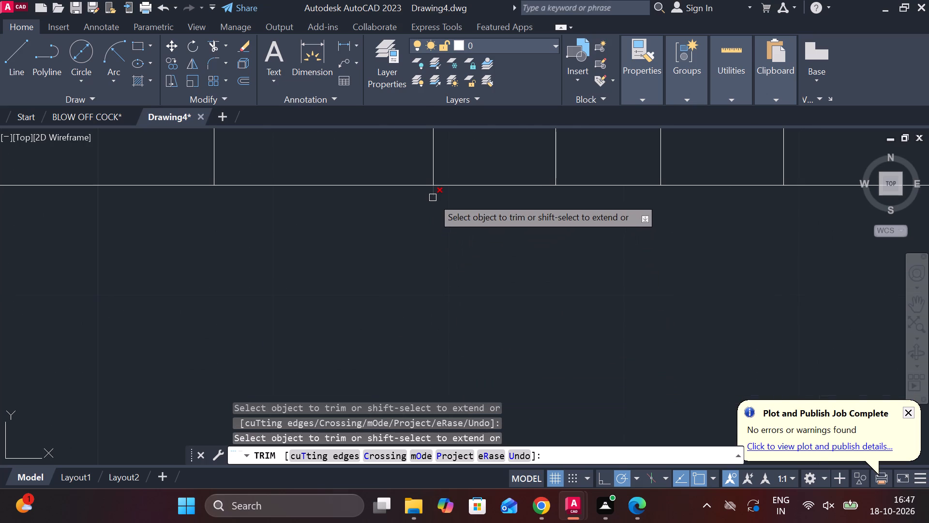
{"action": "left_click", "coordinate": [433, 198]}
{"action": "scroll", "coordinate": [439, 219], "scroll_direction": "down", "scroll_amount": 4}
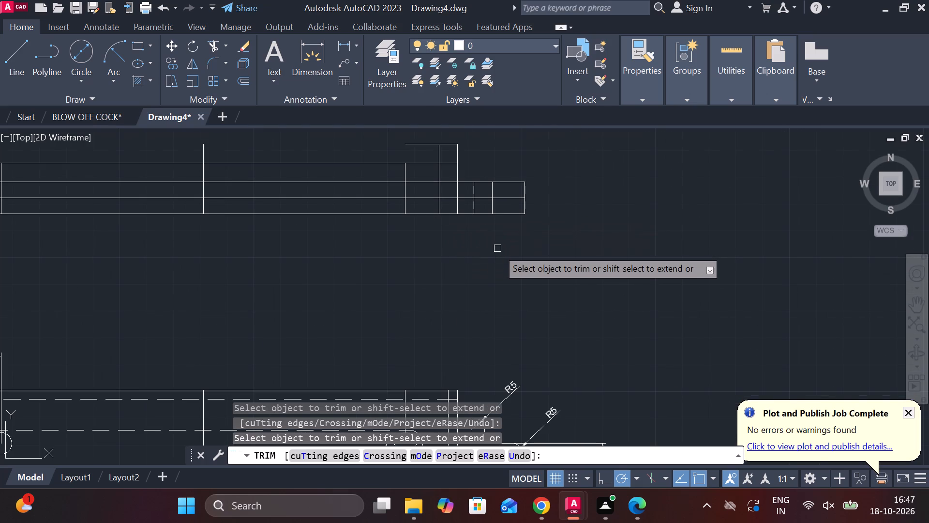
{"action": "key", "text": "Escape"}
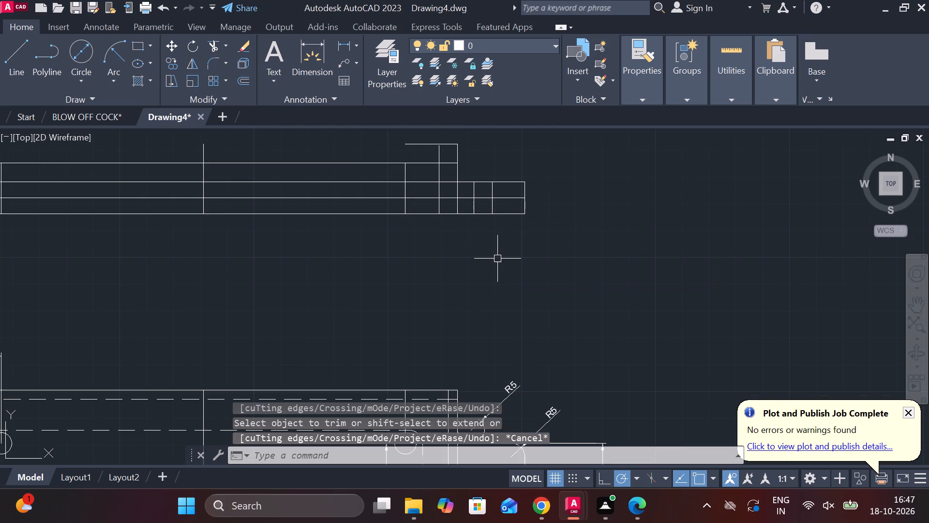
Extend the right wall's inner vertical line up to the front view's top line.
{"action": "type", "text": "EX"}
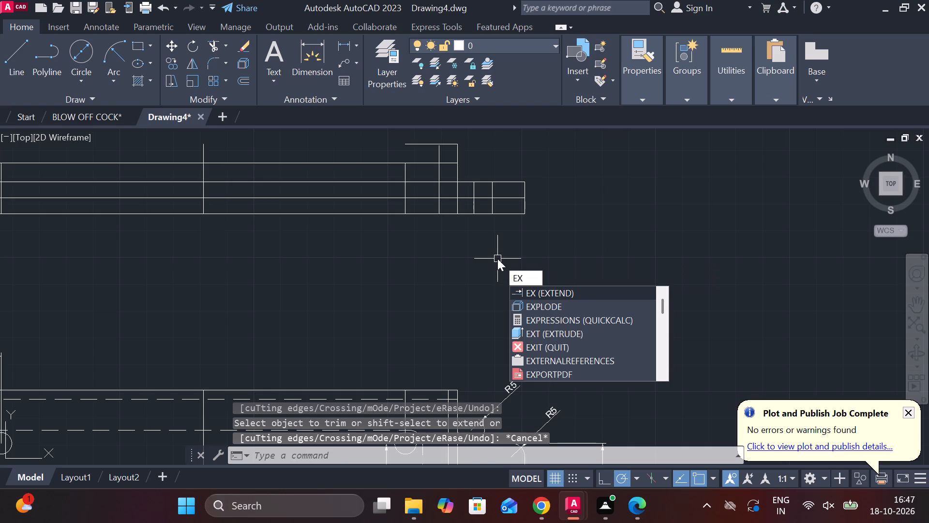
{"action": "key", "text": "Return"}
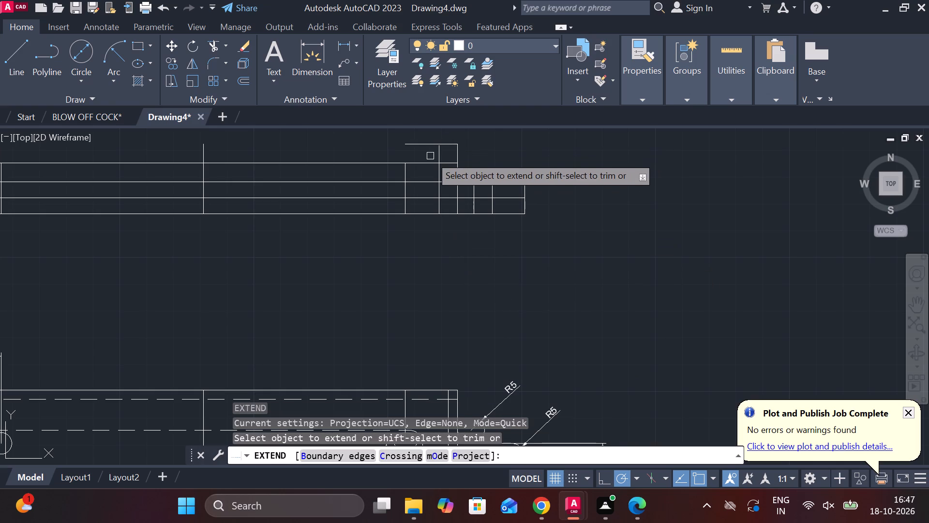
{"action": "left_click", "coordinate": [439, 169]}
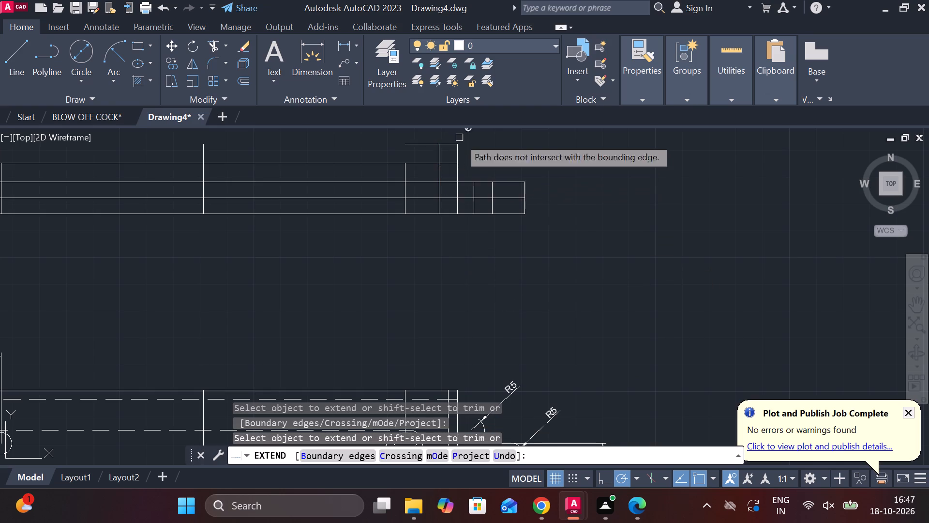
Trim the leftover top line segment inward of the right wall's inner edge.
{"action": "scroll", "coordinate": [455, 135], "scroll_direction": "up", "scroll_amount": 3}
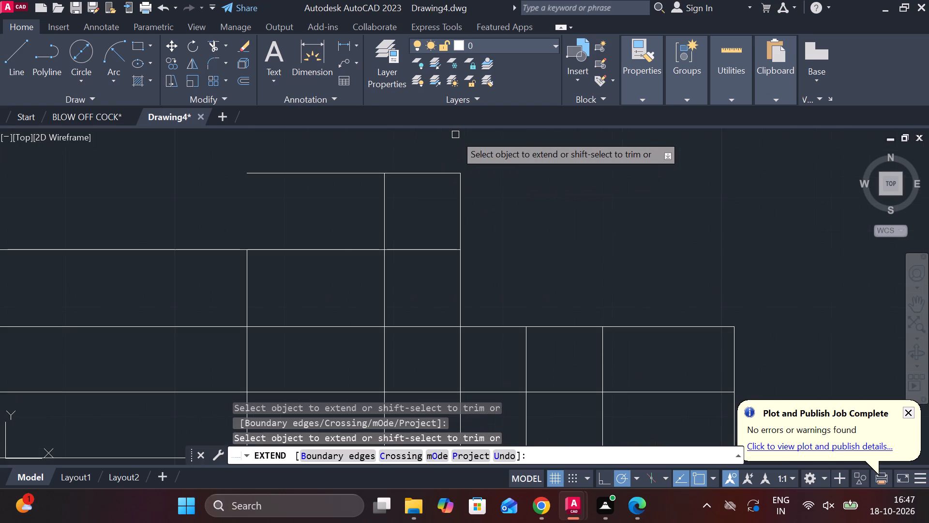
{"action": "left_click", "coordinate": [216, 48]}
{"action": "left_click", "coordinate": [292, 175]}
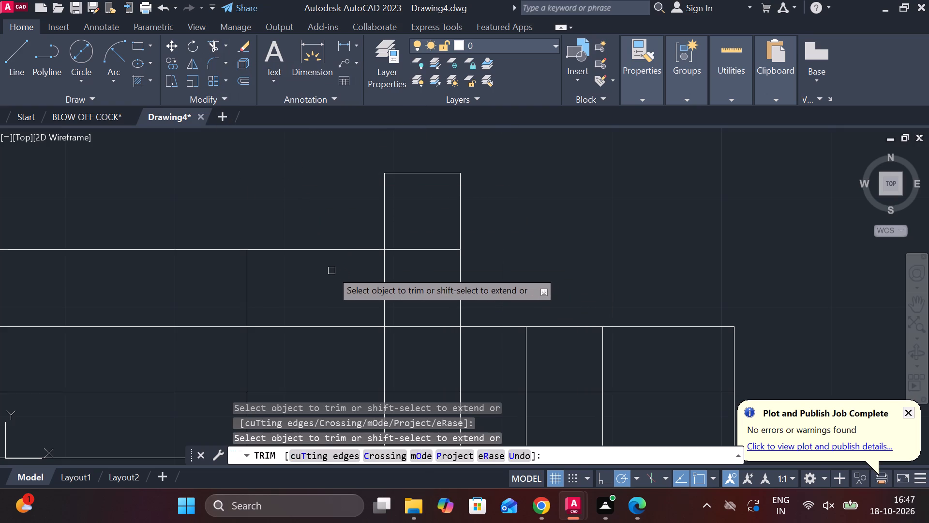
{"action": "scroll", "coordinate": [331, 271], "scroll_direction": "down", "scroll_amount": 4}
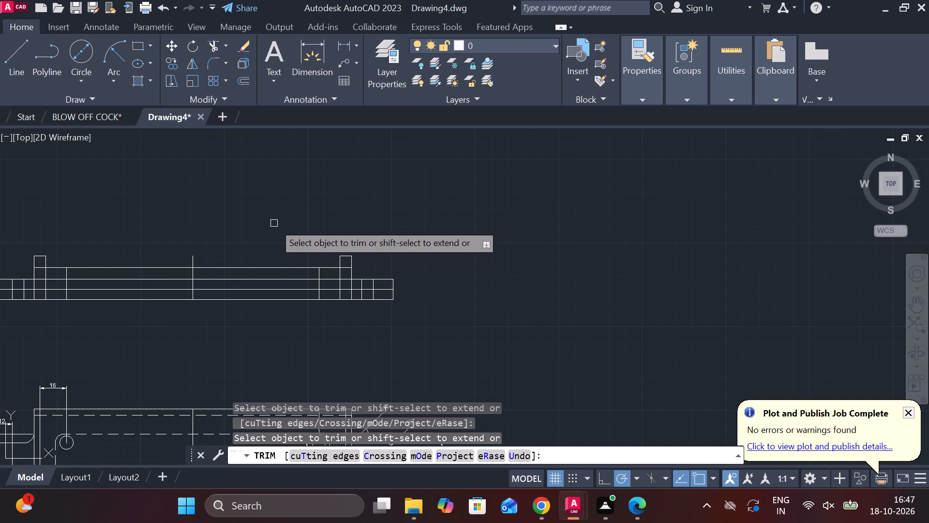
{"action": "scroll", "coordinate": [174, 207], "scroll_direction": "down", "scroll_amount": 2}
{"action": "scroll", "coordinate": [72, 196], "scroll_direction": "up", "scroll_amount": 2}
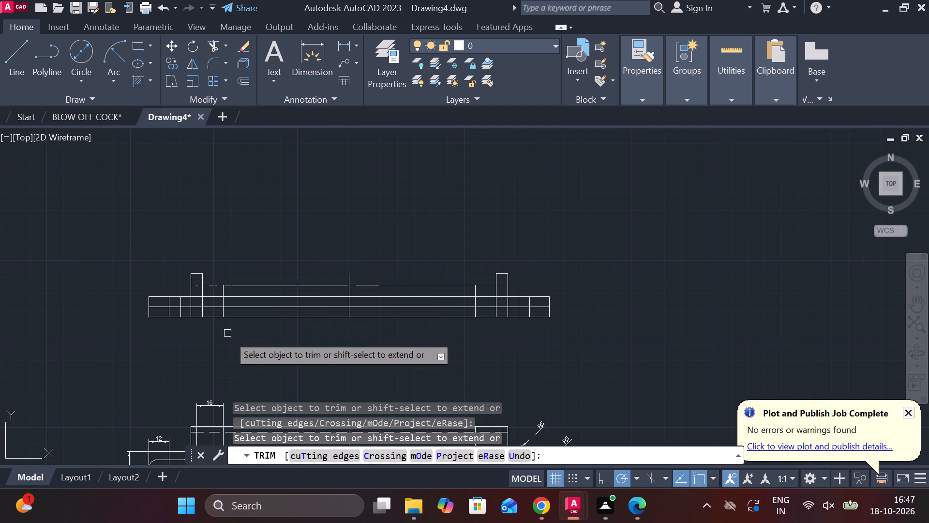
{"action": "key", "text": "Escape"}
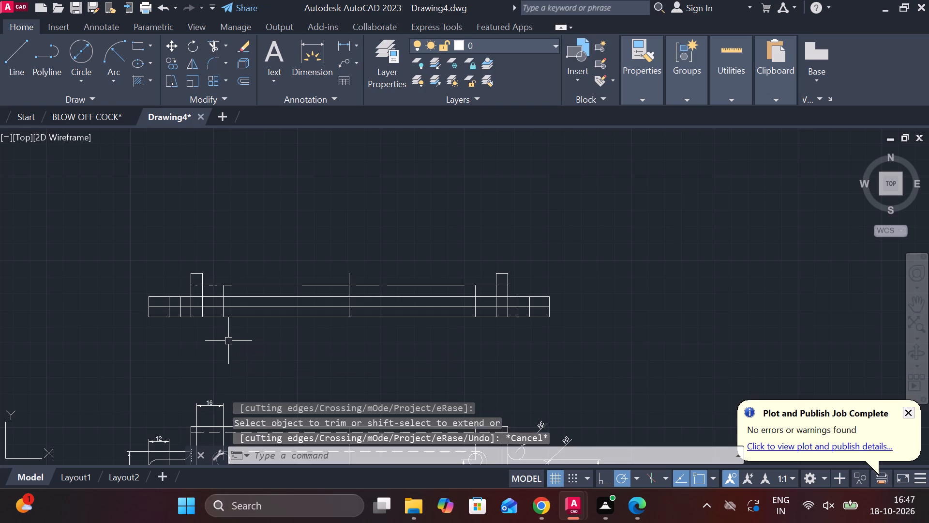
Copy the left hole's vertical projection line in the front view 4 to each side.
{"action": "scroll", "coordinate": [228, 355], "scroll_direction": "up", "scroll_amount": 2}
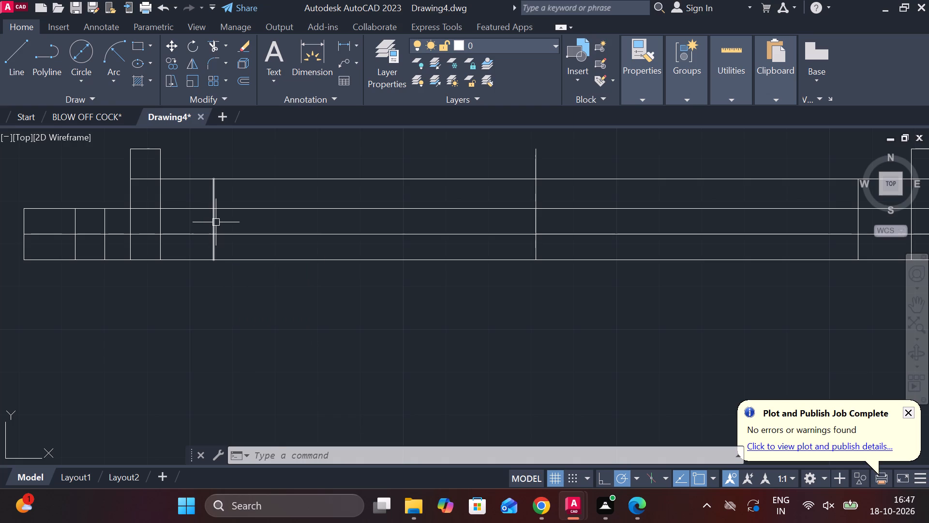
{"action": "left_click", "coordinate": [216, 222]}
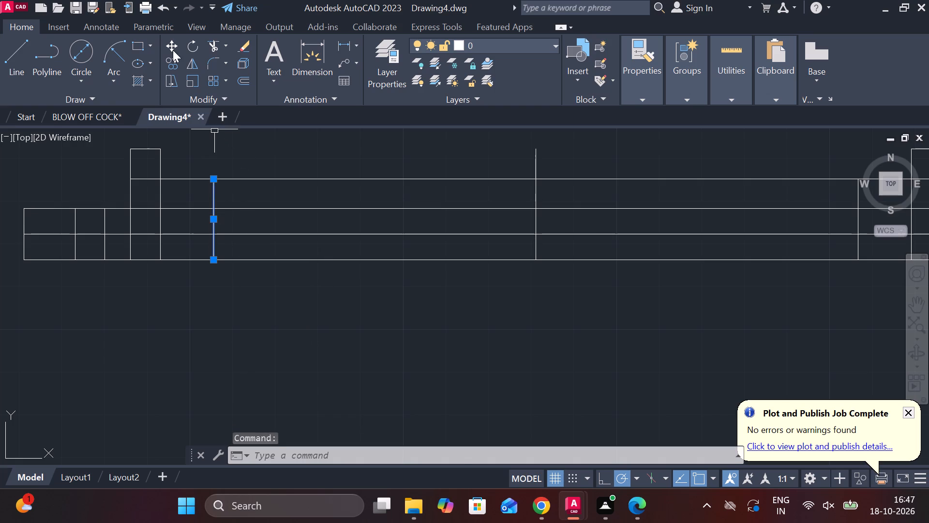
{"action": "left_click", "coordinate": [172, 62]}
{"action": "left_click", "coordinate": [212, 212]}
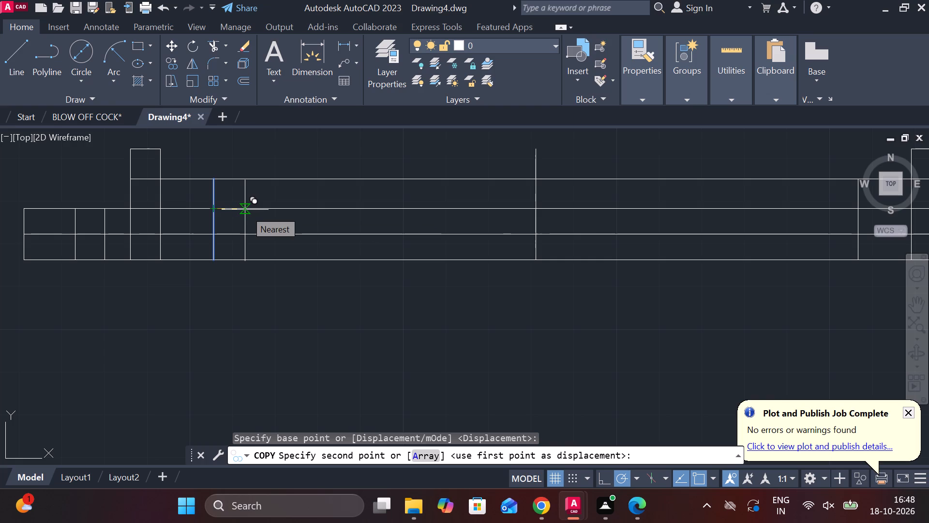
{"action": "key", "text": "4"}
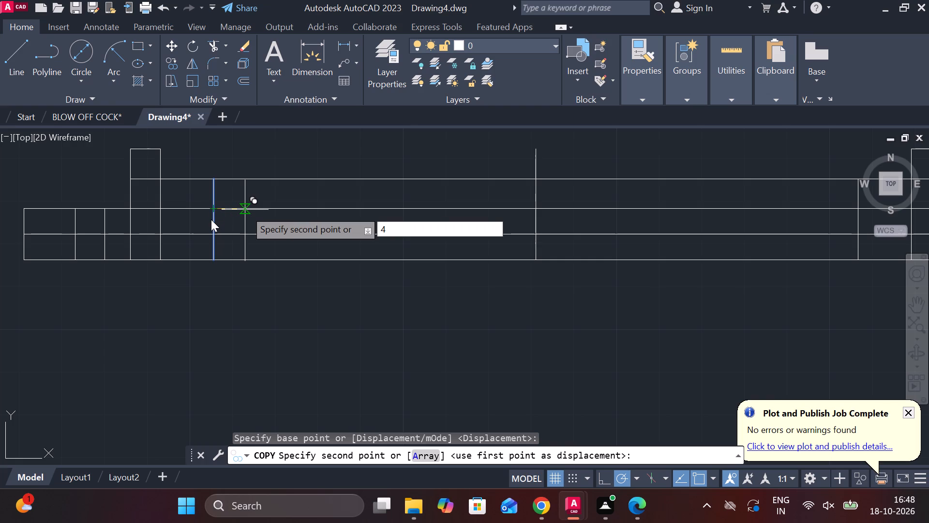
{"action": "key", "text": "Return"}
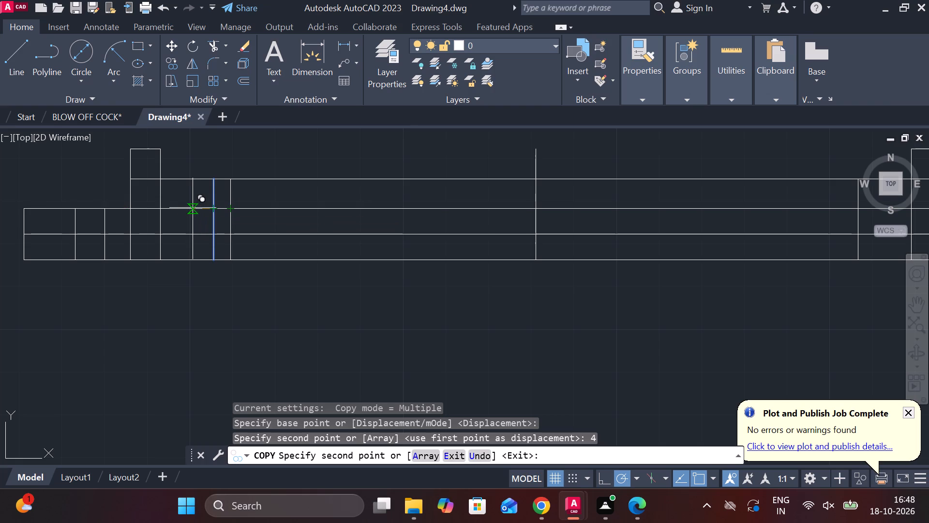
{"action": "key", "text": "4"}
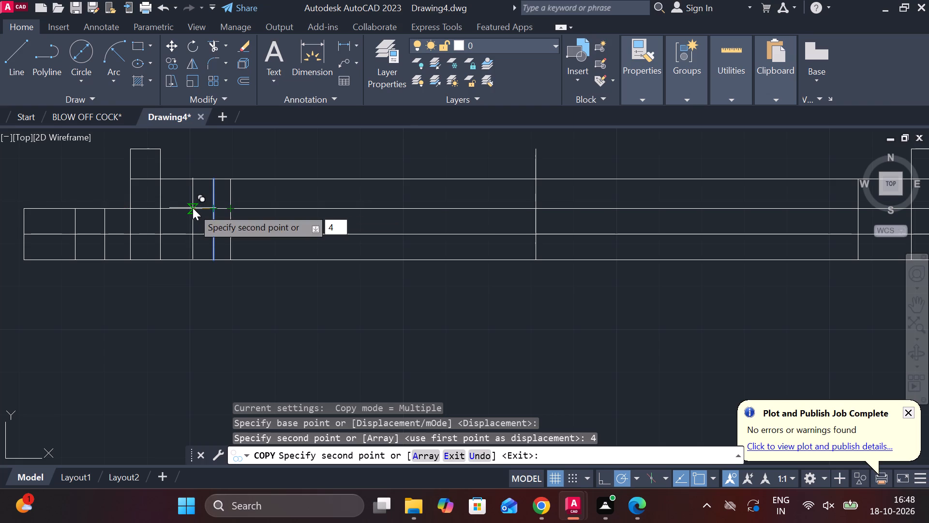
{"action": "key", "text": "Return"}
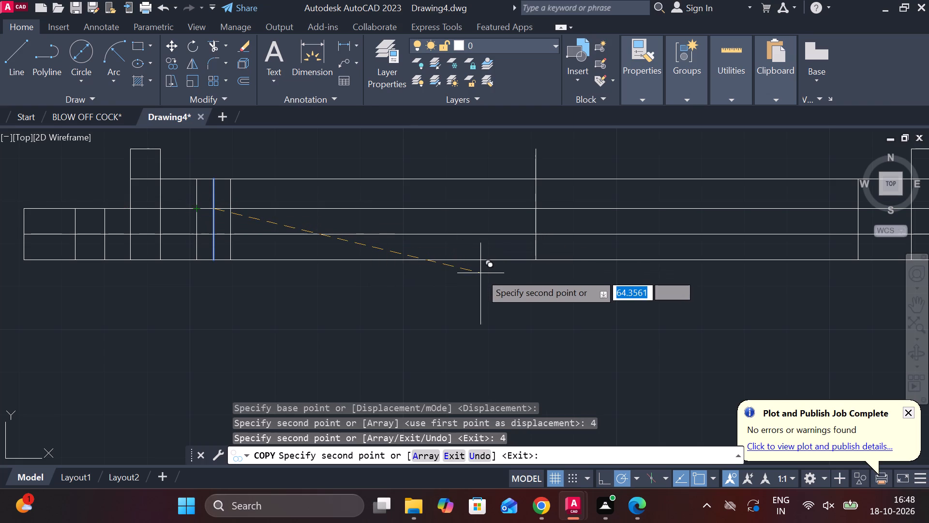
{"action": "key", "text": "Escape"}
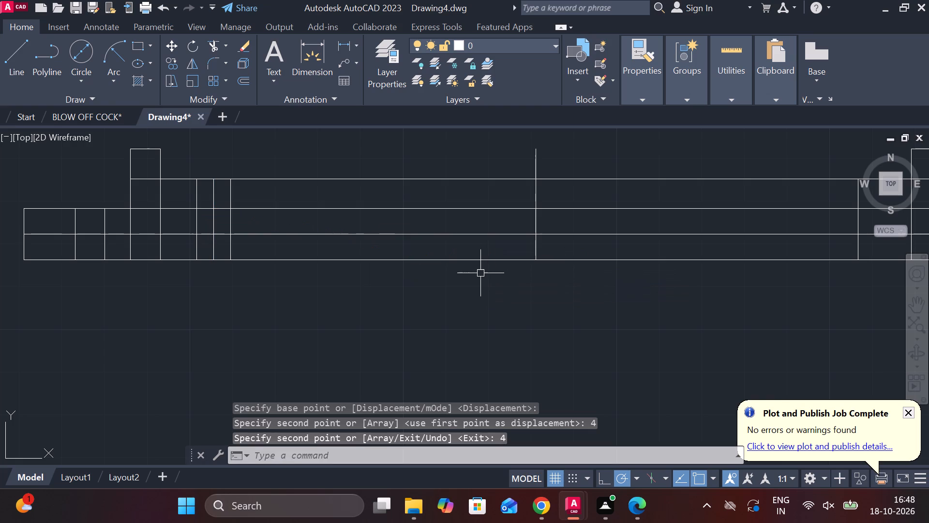
Copy the right hole's vertical projection line in the front view 4 to each side.
{"action": "scroll", "coordinate": [900, 215], "scroll_direction": "down", "scroll_amount": 2}
{"action": "scroll", "coordinate": [877, 254], "scroll_direction": "up", "scroll_amount": 2}
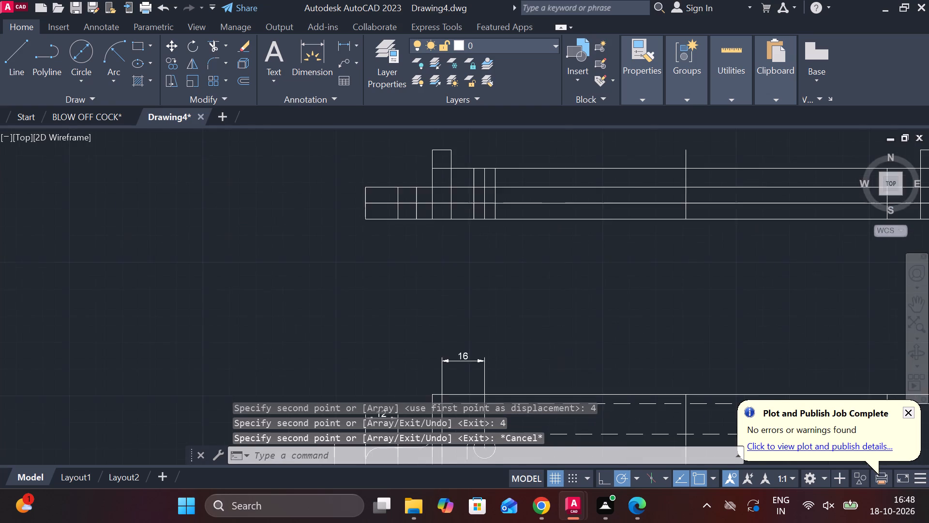
{"action": "scroll", "coordinate": [697, 175], "scroll_direction": "down", "scroll_amount": 2}
{"action": "scroll", "coordinate": [839, 152], "scroll_direction": "up", "scroll_amount": 2}
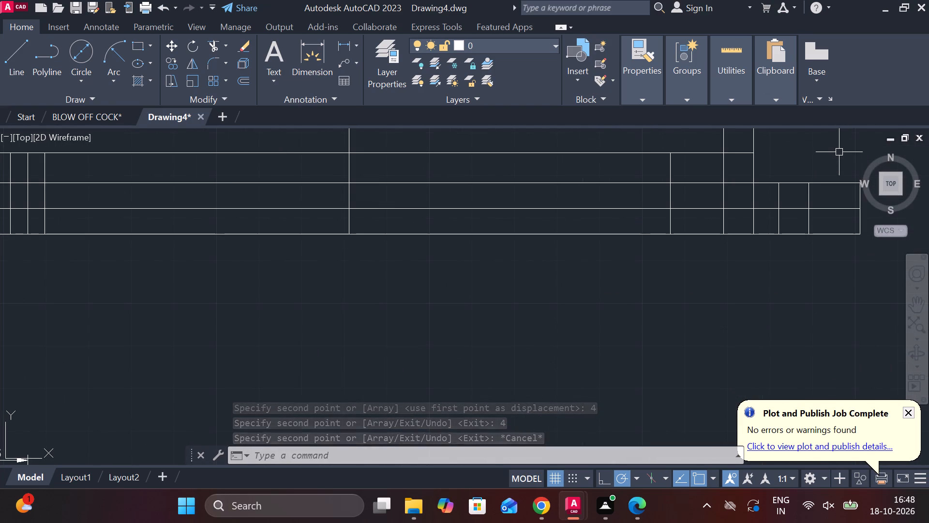
{"action": "scroll", "coordinate": [804, 170], "scroll_direction": "up", "scroll_amount": 1}
{"action": "scroll", "coordinate": [804, 170], "scroll_direction": "down", "scroll_amount": 1}
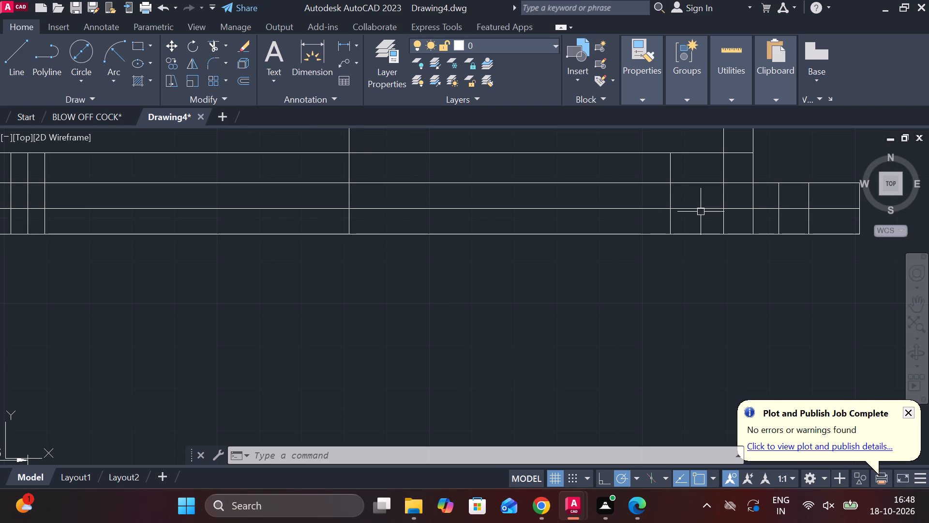
{"action": "left_click", "coordinate": [669, 194]}
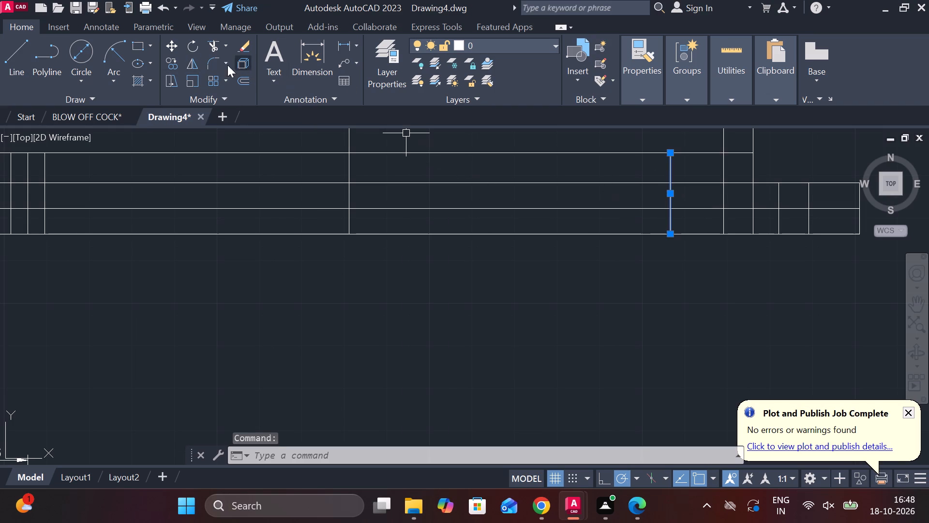
{"action": "left_click", "coordinate": [174, 67]}
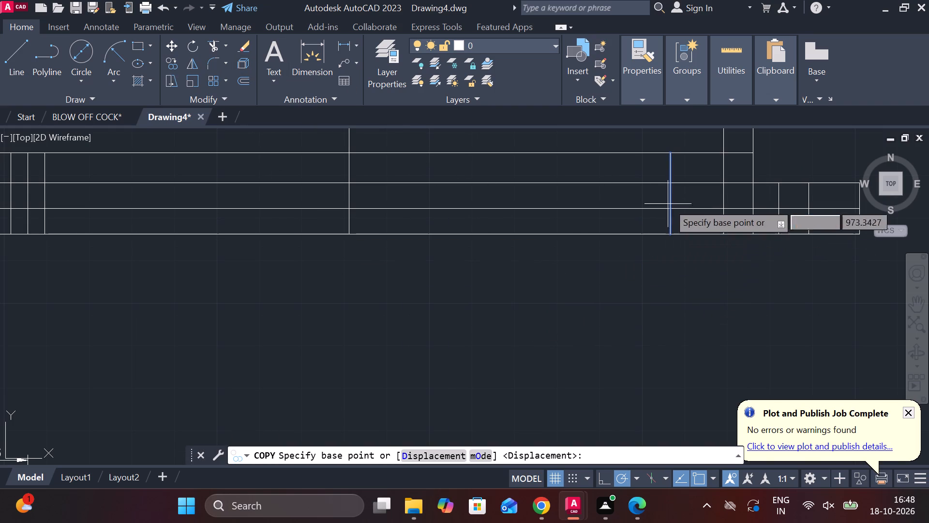
{"action": "left_click", "coordinate": [671, 188]}
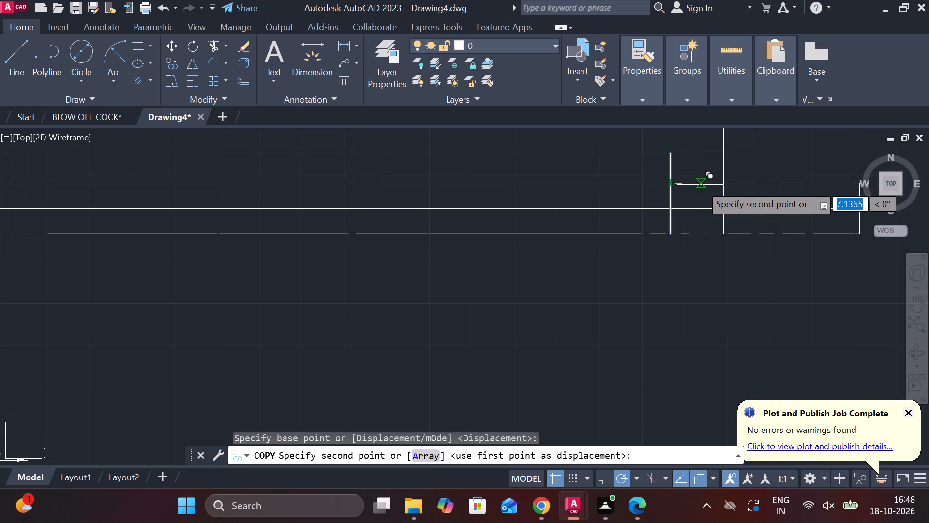
{"action": "key", "text": "4"}
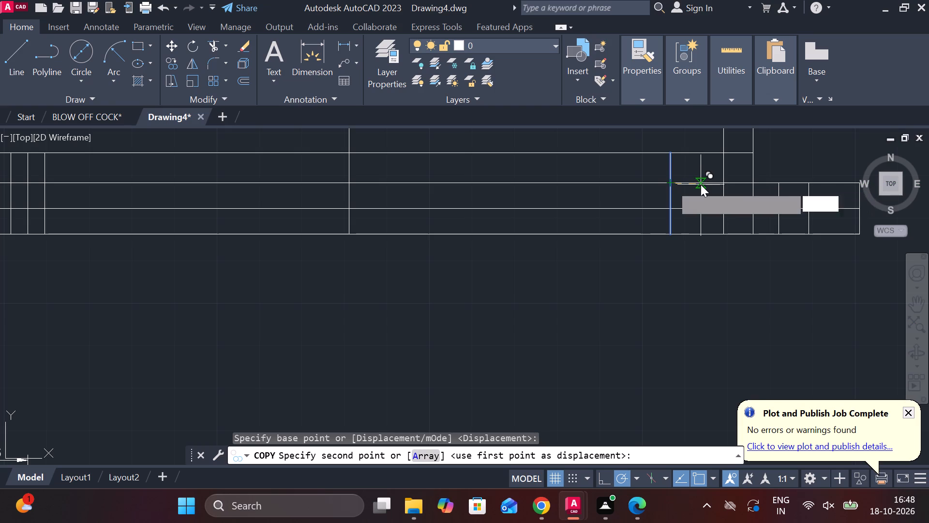
{"action": "key", "text": "Return"}
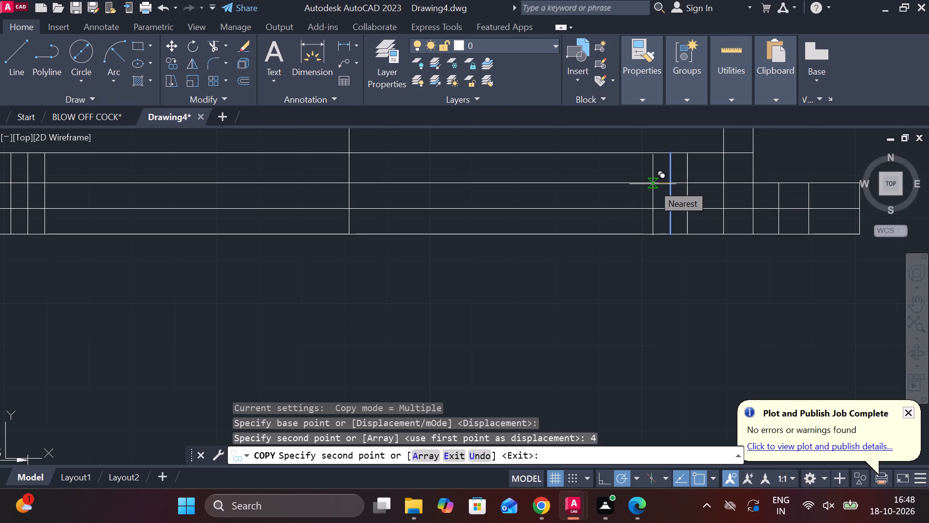
{"action": "key", "text": "4"}
{"action": "key", "text": "Return"}
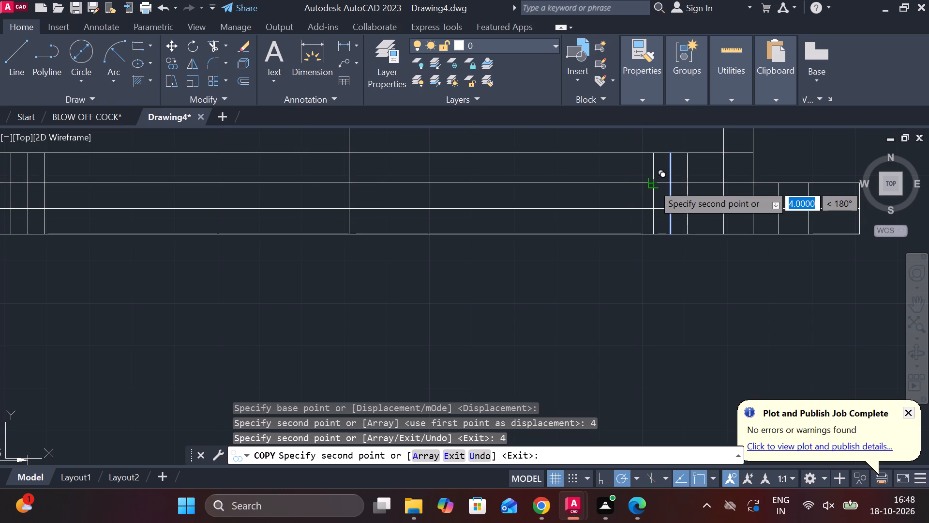
{"action": "key", "text": "Escape"}
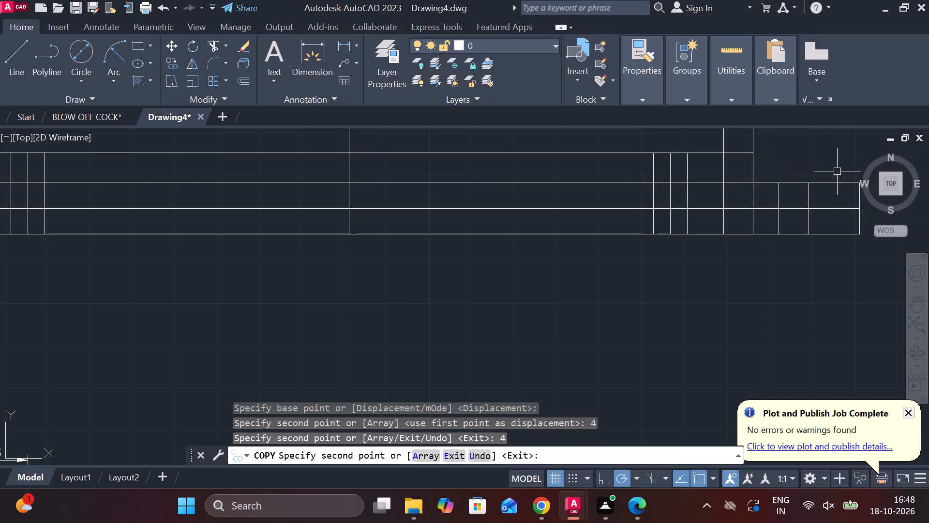
Trim the front view's left wall lines inside the body, and cut both left hole edge lines off below the lower inner horizontal line.
{"action": "scroll", "coordinate": [578, 132], "scroll_direction": "down", "scroll_amount": 2}
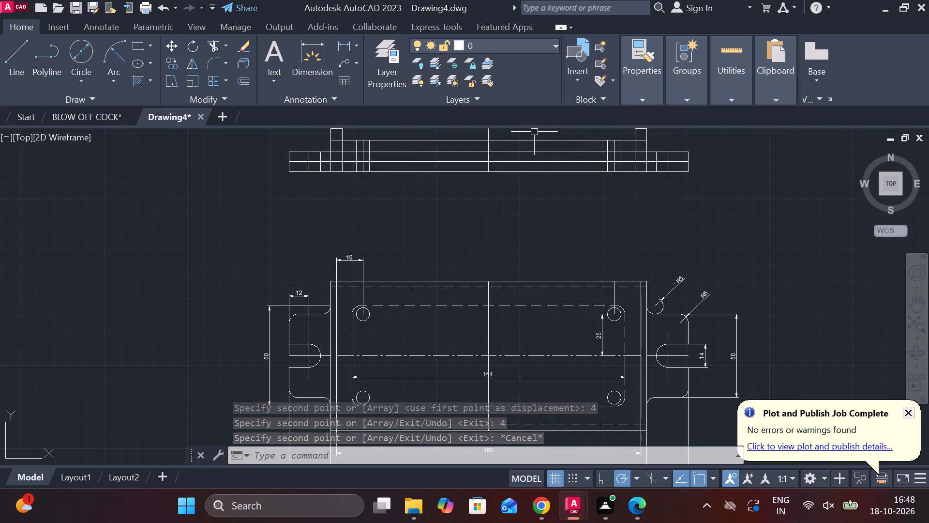
{"action": "scroll", "coordinate": [534, 132], "scroll_direction": "down", "scroll_amount": 1}
{"action": "scroll", "coordinate": [534, 132], "scroll_direction": "up", "scroll_amount": 3}
{"action": "scroll", "coordinate": [534, 132], "scroll_direction": "down", "scroll_amount": 3}
{"action": "scroll", "coordinate": [509, 190], "scroll_direction": "down", "scroll_amount": 3}
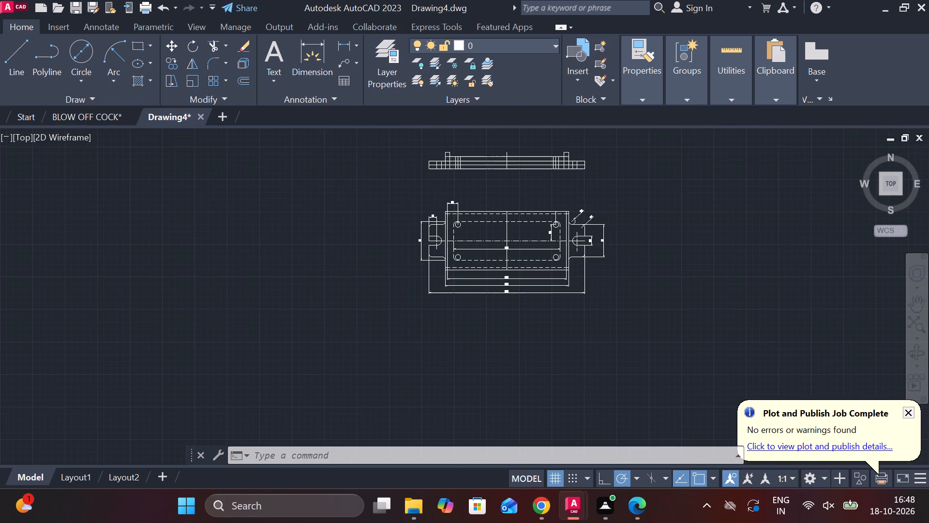
{"action": "scroll", "coordinate": [513, 166], "scroll_direction": "up", "scroll_amount": 4}
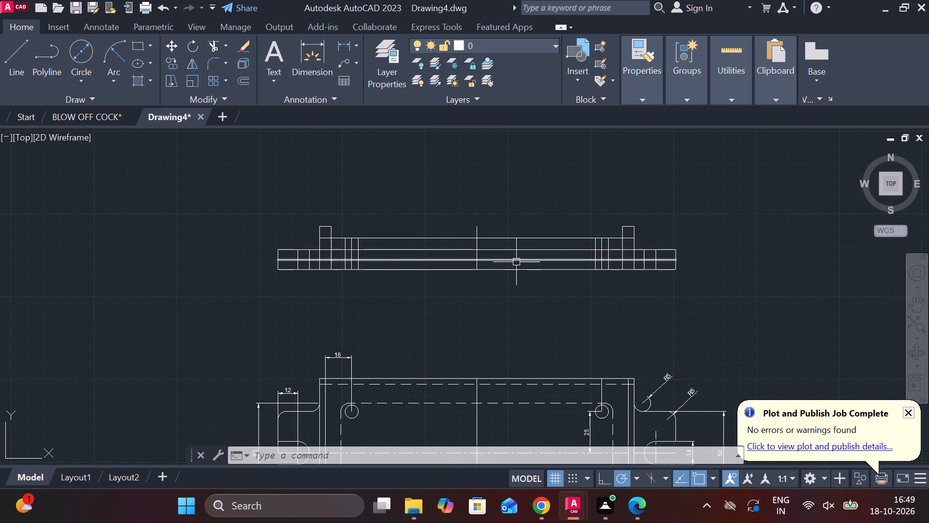
{"action": "scroll", "coordinate": [506, 321], "scroll_direction": "up", "scroll_amount": 2}
{"action": "scroll", "coordinate": [505, 321], "scroll_direction": "down", "scroll_amount": 2}
{"action": "scroll", "coordinate": [505, 321], "scroll_direction": "up", "scroll_amount": 1}
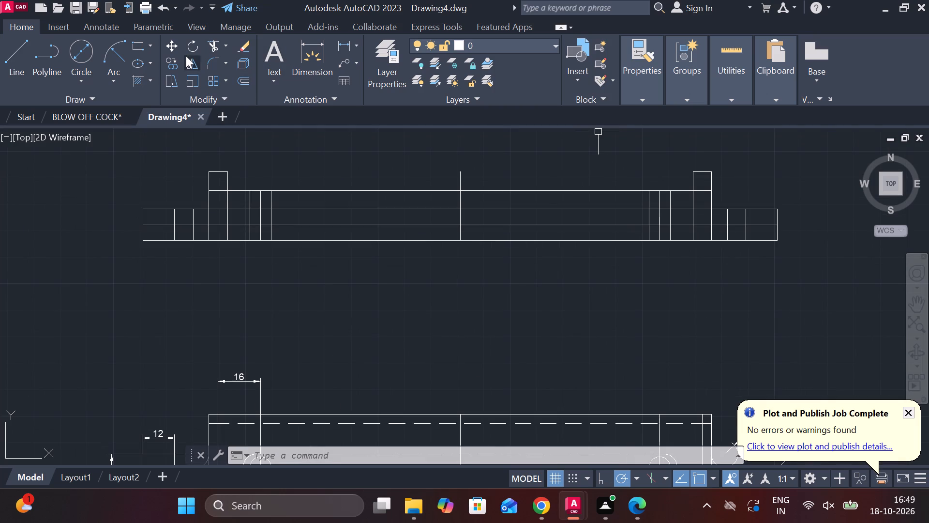
{"action": "left_click", "coordinate": [215, 42]}
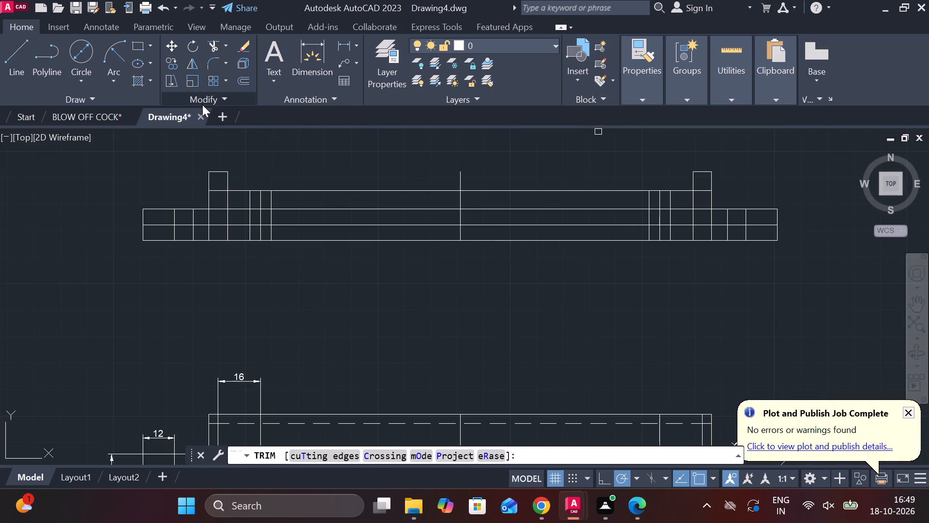
{"action": "left_click", "coordinate": [230, 204]}
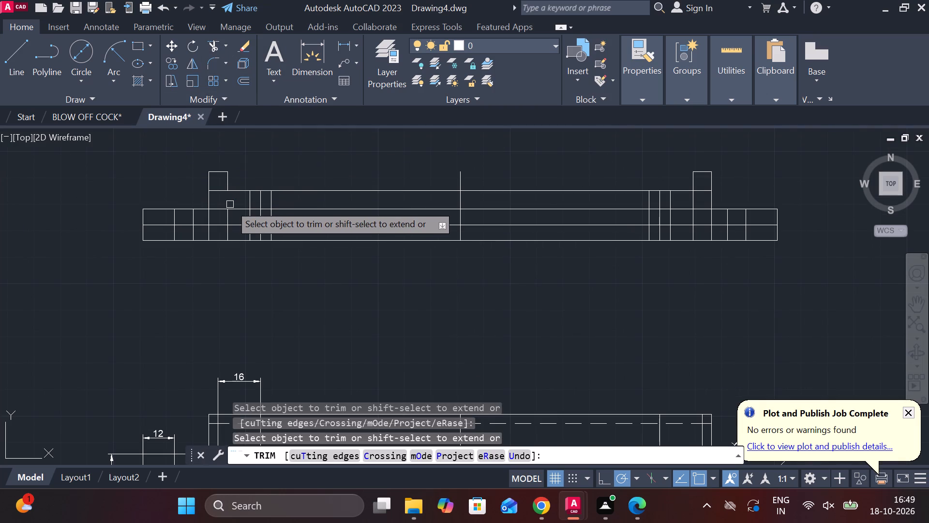
{"action": "left_click", "coordinate": [249, 236]}
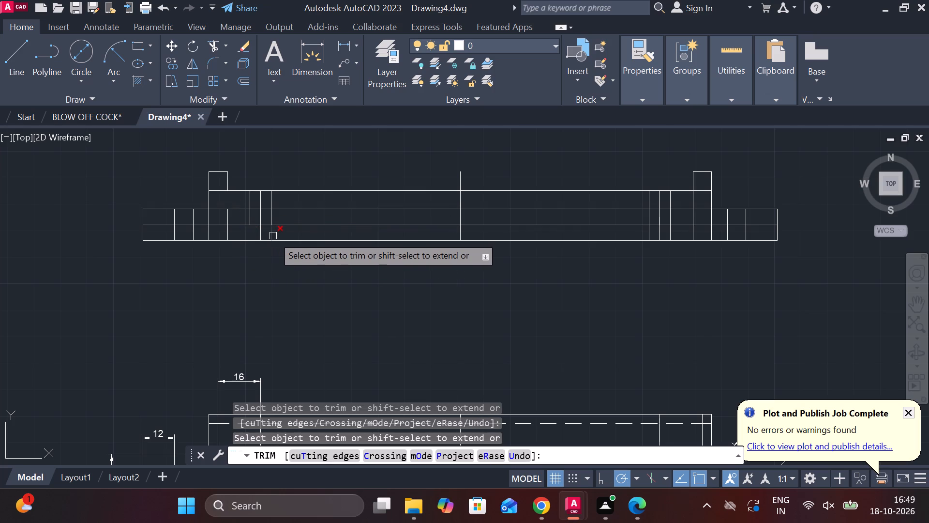
{"action": "left_click", "coordinate": [273, 236]}
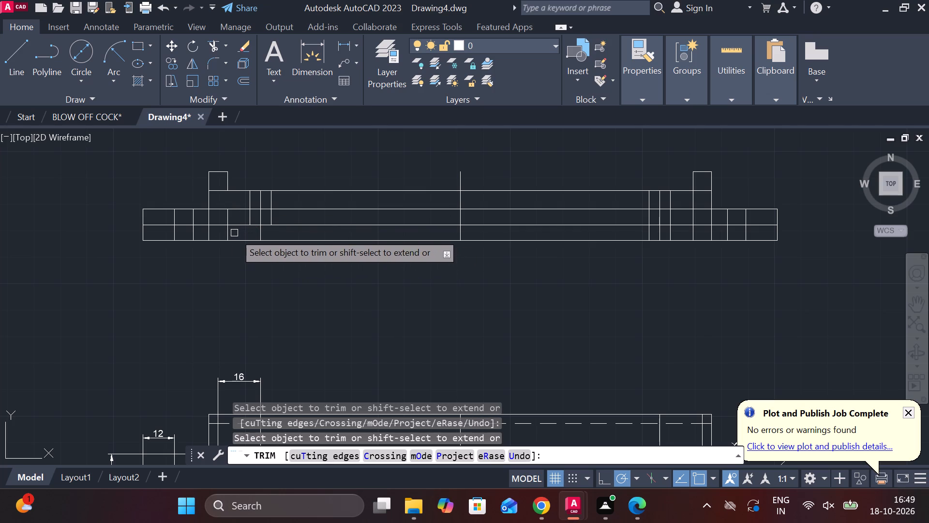
{"action": "left_click", "coordinate": [225, 233]}
{"action": "left_click", "coordinate": [225, 219]}
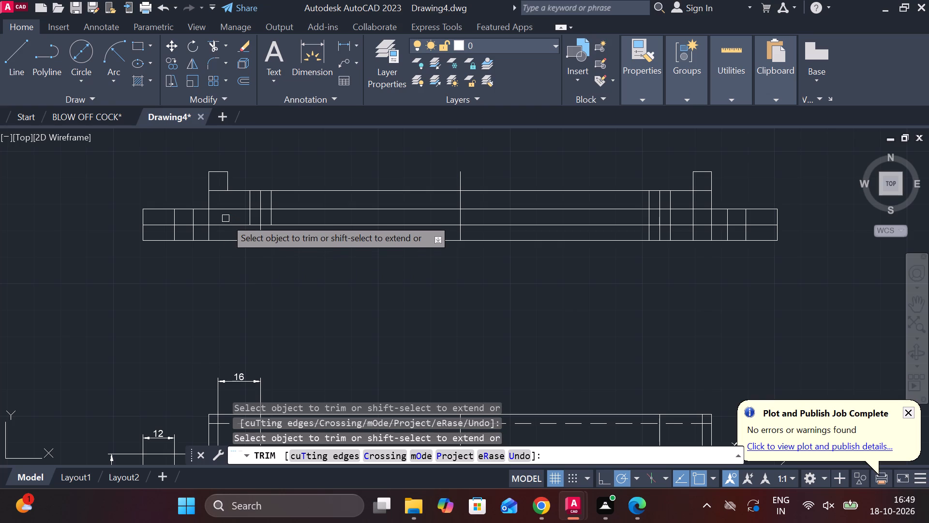
{"action": "left_click", "coordinate": [216, 190]}
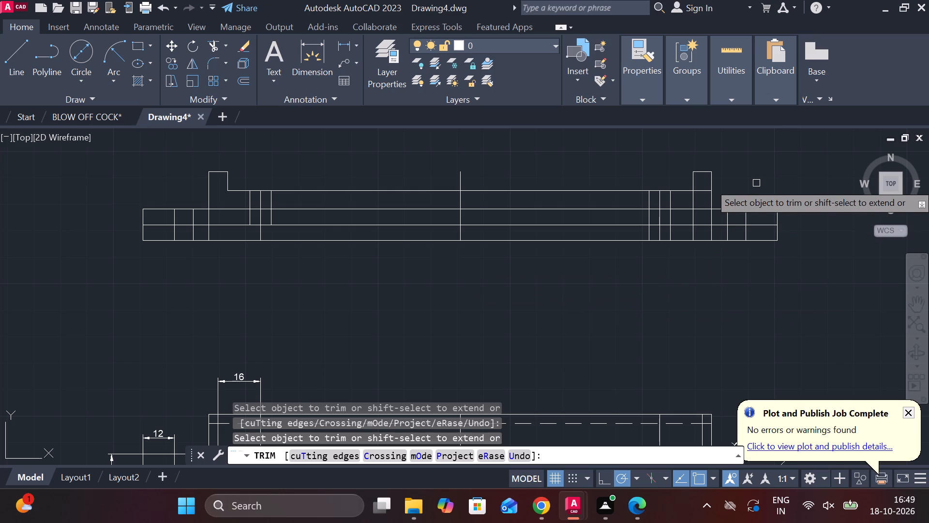
Trim the front view's right wall lines inside the body, and cut both right hole edge lines off below the lower inner horizontal line.
{"action": "scroll", "coordinate": [756, 183], "scroll_direction": "up", "scroll_amount": 1}
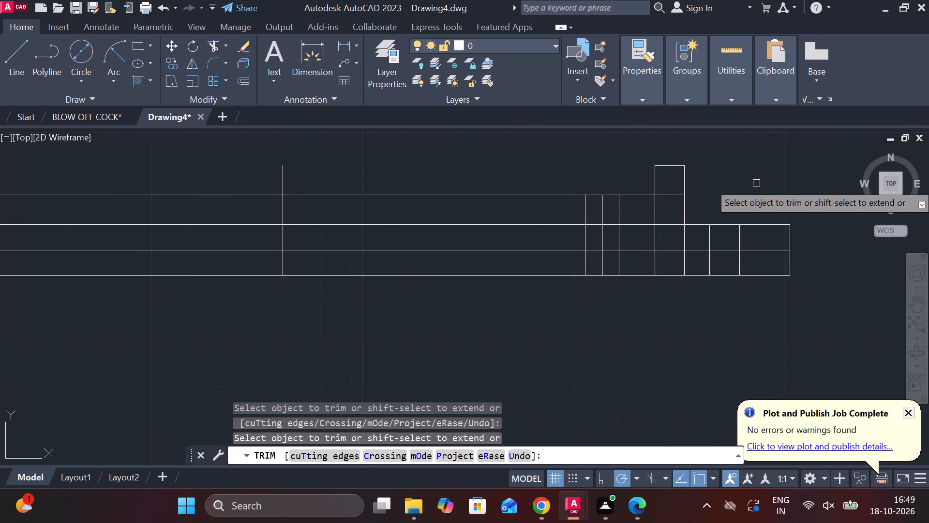
{"action": "scroll", "coordinate": [756, 183], "scroll_direction": "up", "scroll_amount": 1}
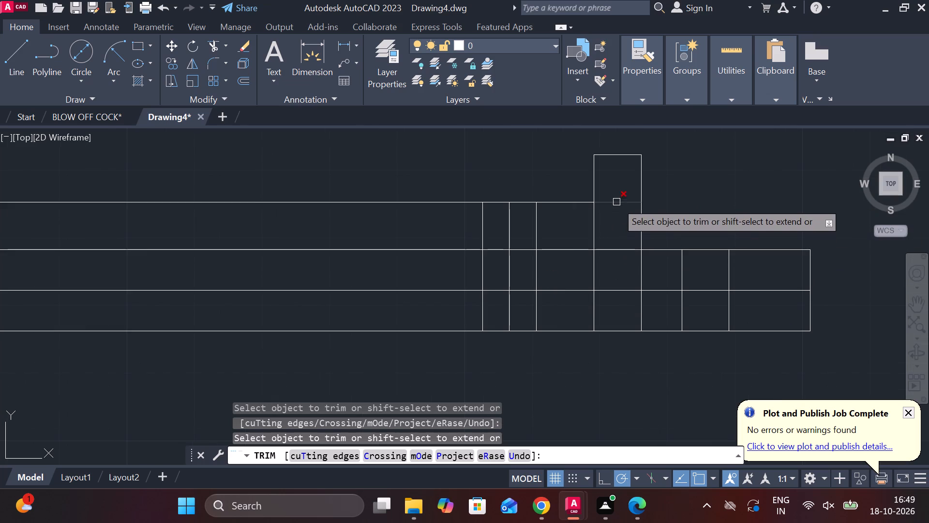
{"action": "left_click", "coordinate": [616, 202]}
{"action": "left_click", "coordinate": [594, 232]}
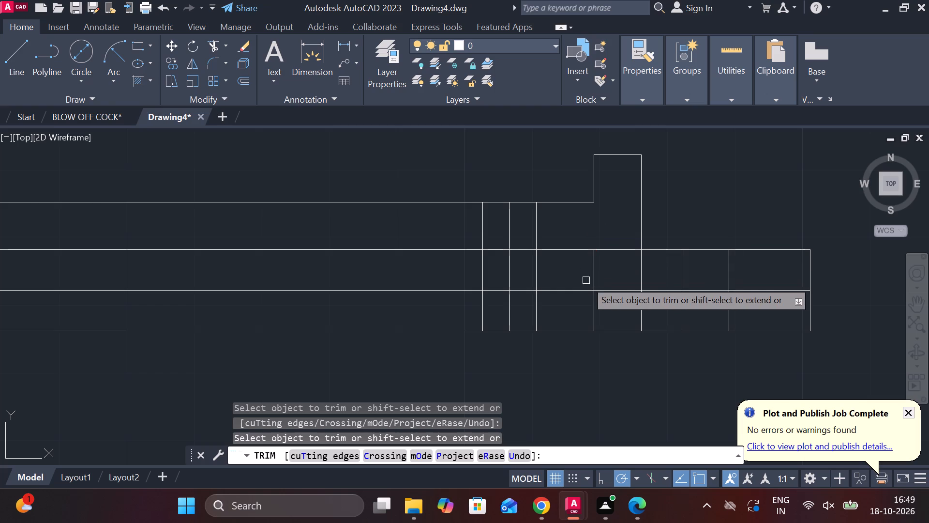
{"action": "left_click", "coordinate": [594, 274]}
{"action": "left_click", "coordinate": [594, 308]}
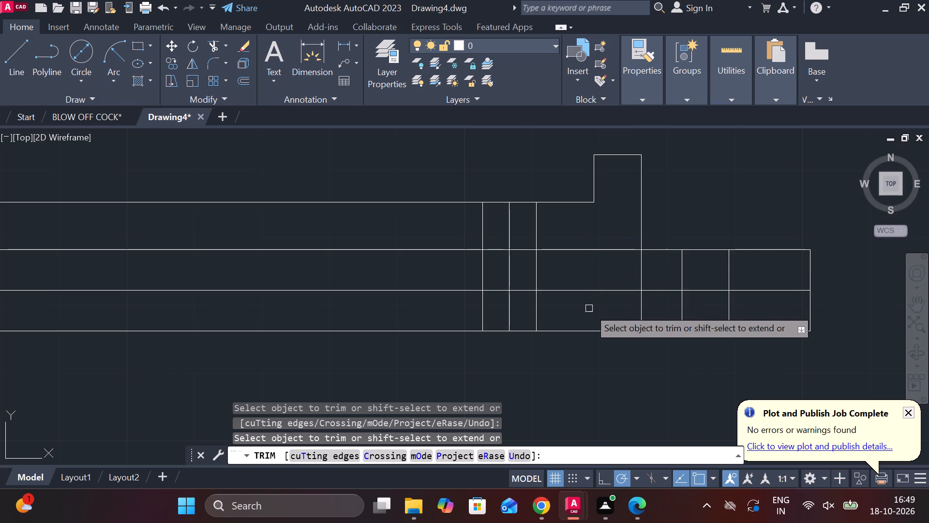
{"action": "left_click", "coordinate": [534, 309]}
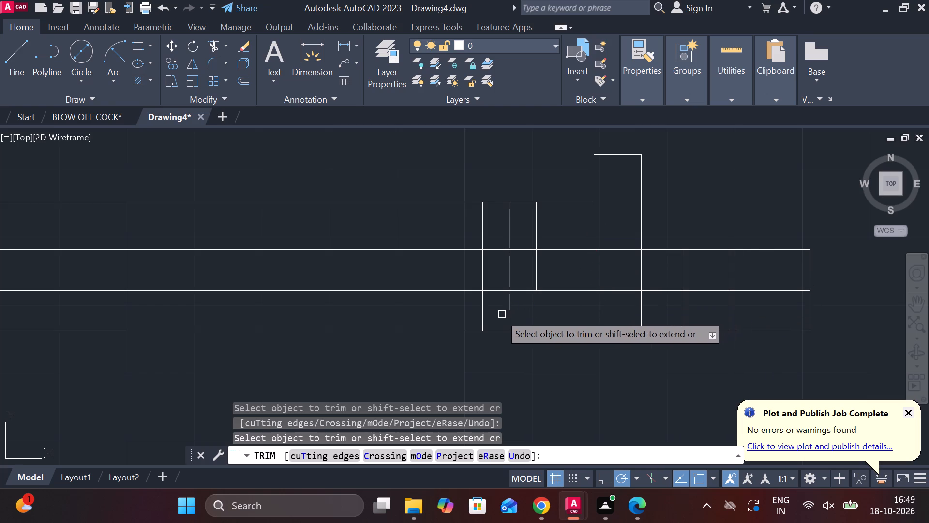
{"action": "left_click", "coordinate": [482, 316]}
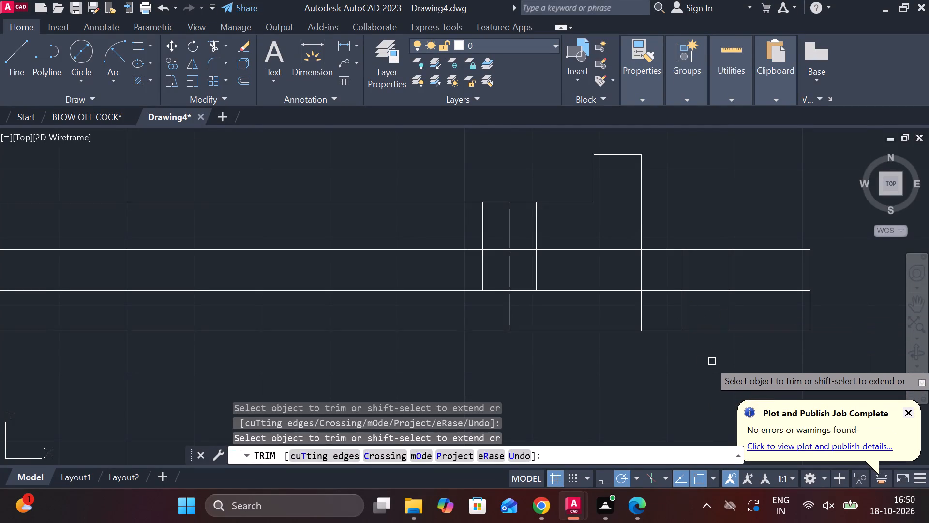
Trim the lower inner horizontal line out of both end lugs so it spans only between the walls' outer edges.
{"action": "scroll", "coordinate": [430, 298], "scroll_direction": "down", "scroll_amount": 1}
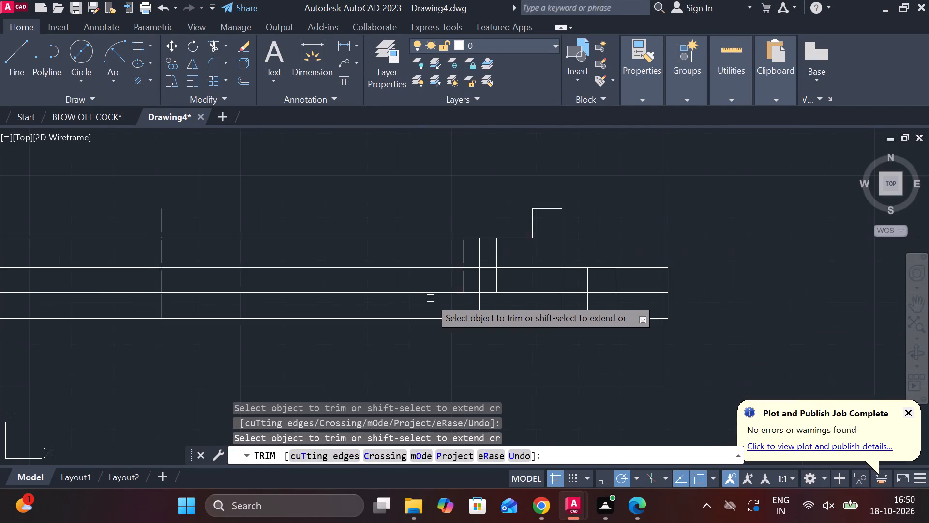
{"action": "scroll", "coordinate": [430, 298], "scroll_direction": "down", "scroll_amount": 1}
{"action": "scroll", "coordinate": [23, 289], "scroll_direction": "down", "scroll_amount": 1}
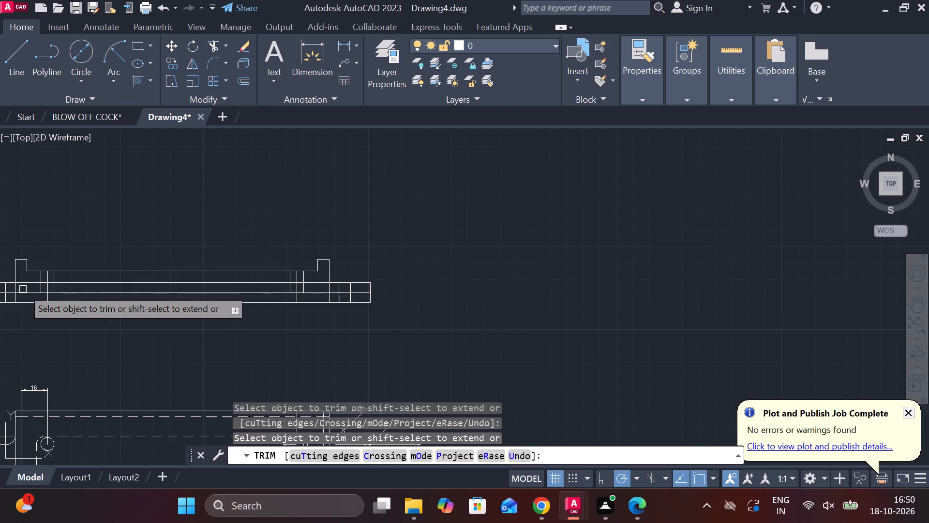
{"action": "scroll", "coordinate": [430, 303], "scroll_direction": "down", "scroll_amount": 1}
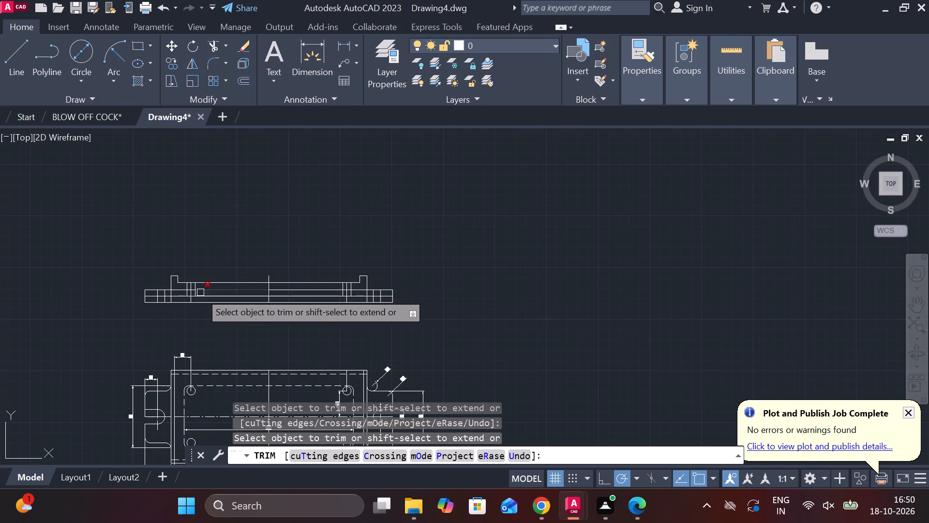
{"action": "scroll", "coordinate": [200, 292], "scroll_direction": "up", "scroll_amount": 3}
{"action": "scroll", "coordinate": [200, 292], "scroll_direction": "down", "scroll_amount": 1}
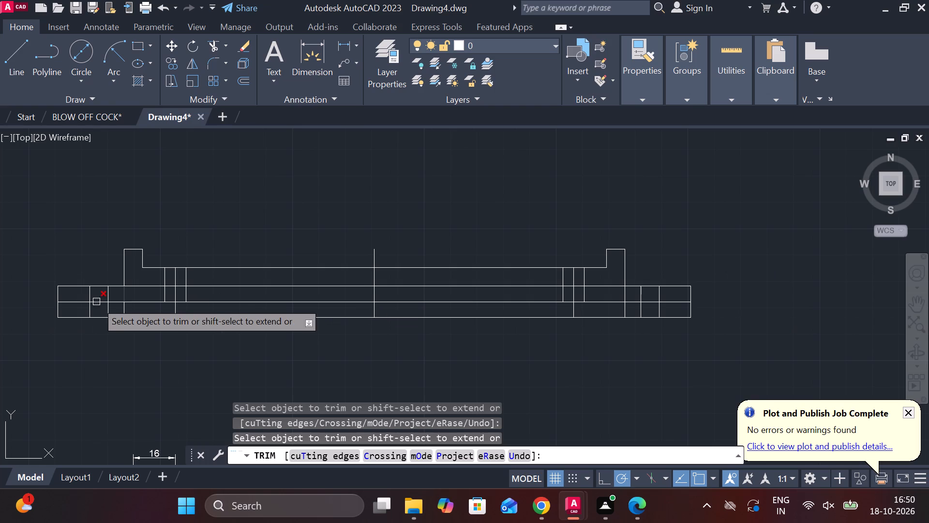
{"action": "left_click", "coordinate": [75, 303]}
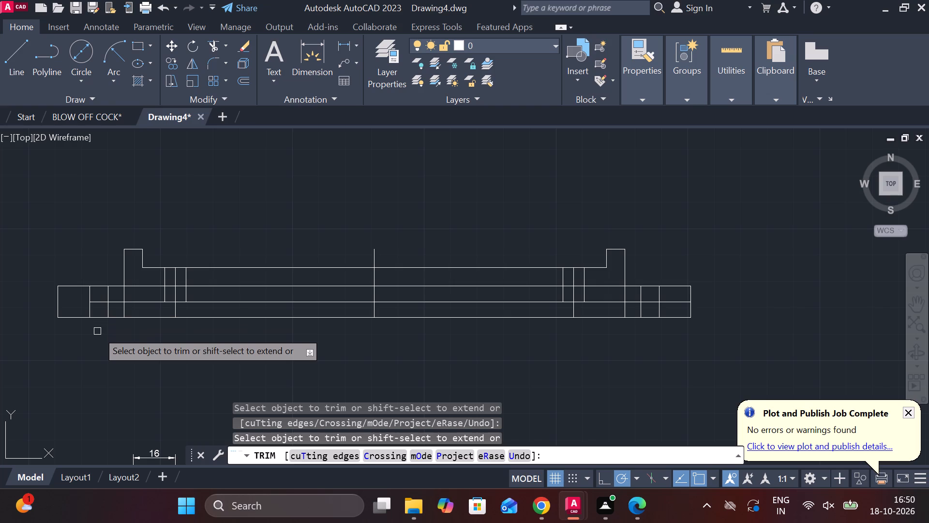
{"action": "left_click", "coordinate": [96, 299]}
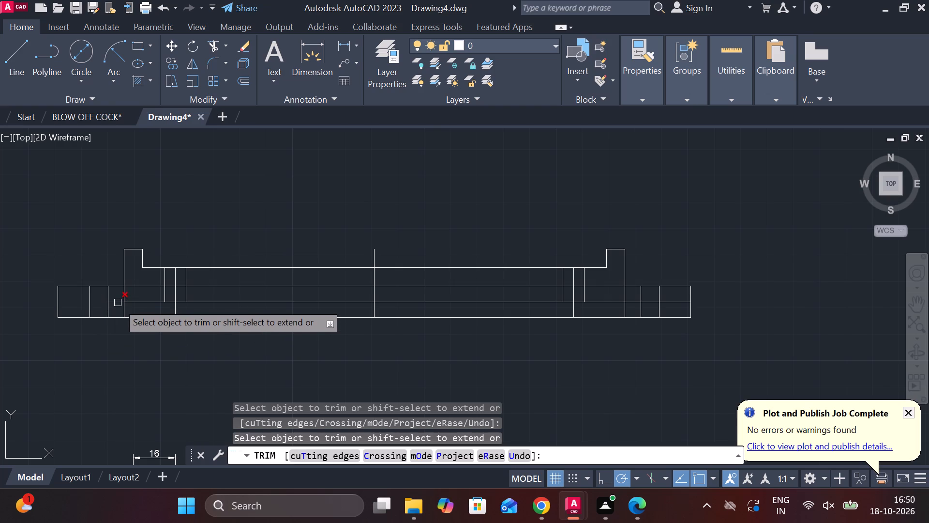
{"action": "left_click", "coordinate": [118, 303]}
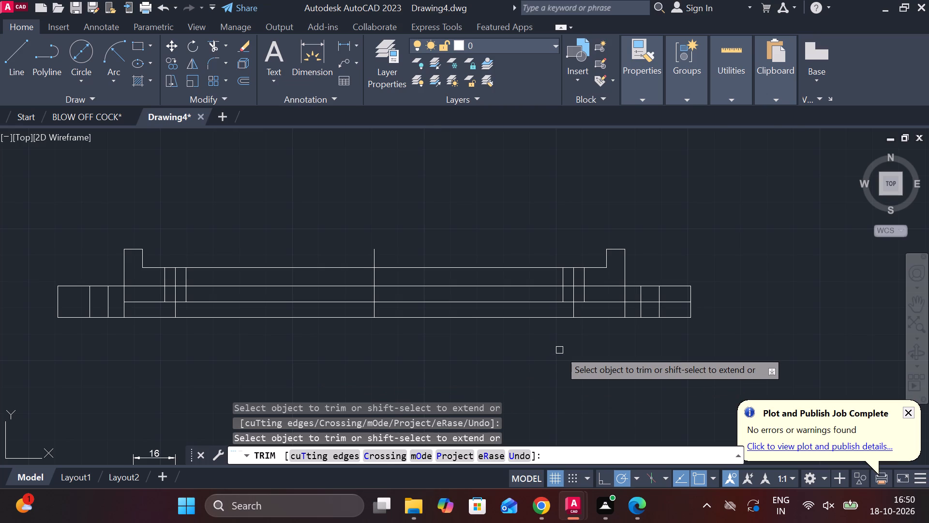
{"action": "left_click", "coordinate": [678, 302]}
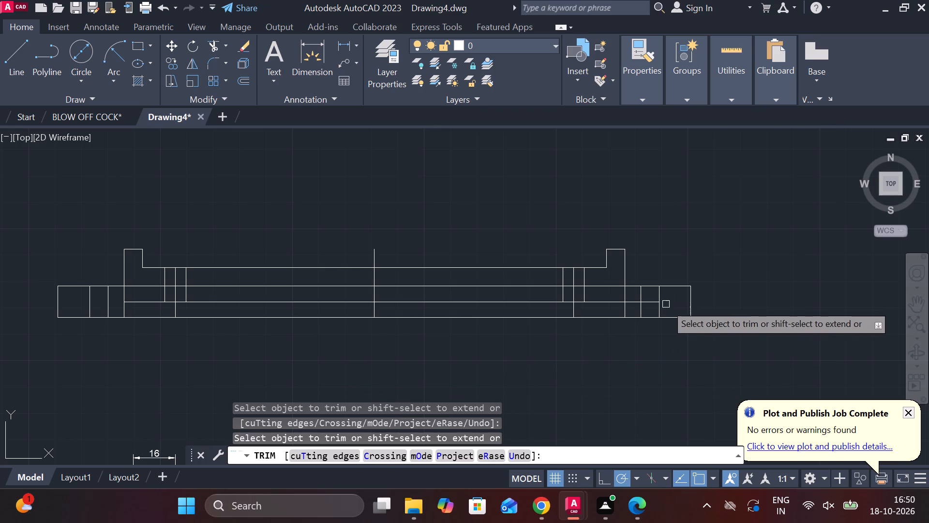
{"action": "left_click", "coordinate": [651, 302]}
{"action": "left_click", "coordinate": [632, 303]}
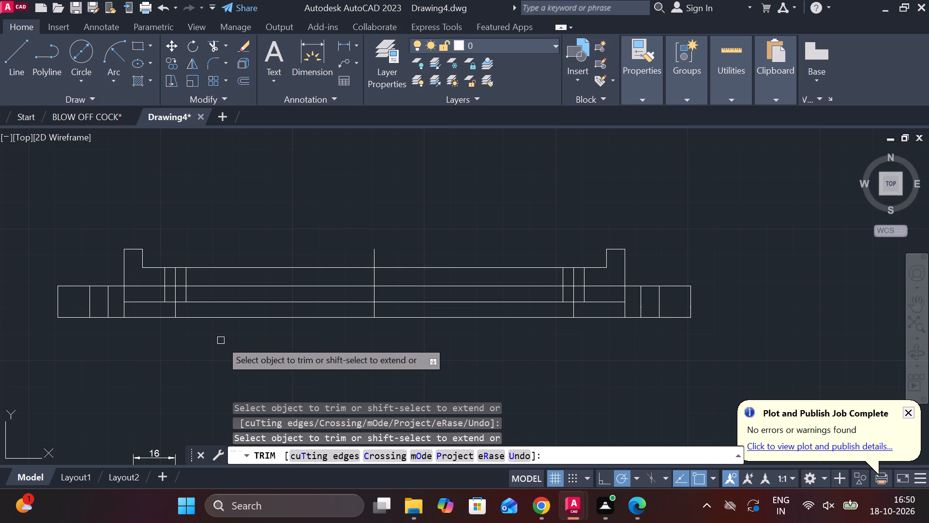
Stretch the outer vertical centre line in the front view's left lug past the lug's top edge by about 8.6 and past its bottom edge.
{"action": "key", "text": "Escape"}
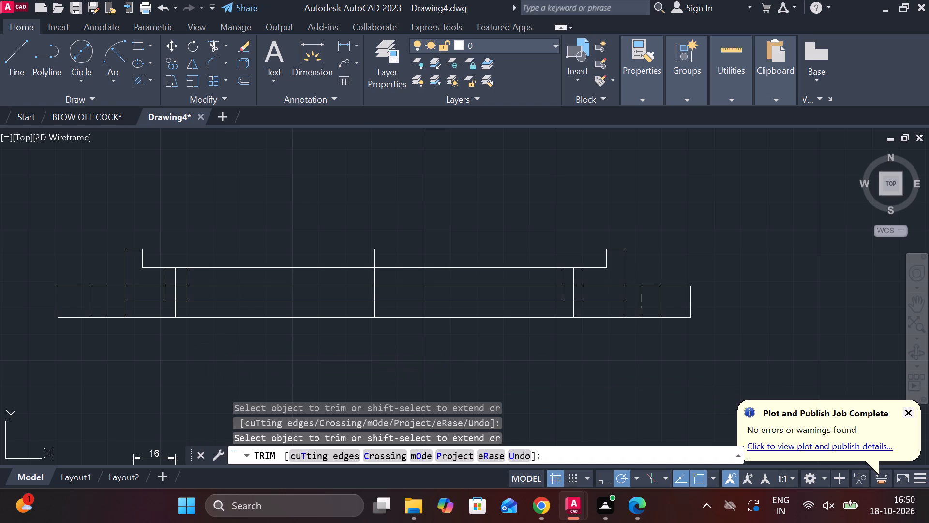
{"action": "left_click", "coordinate": [88, 307]}
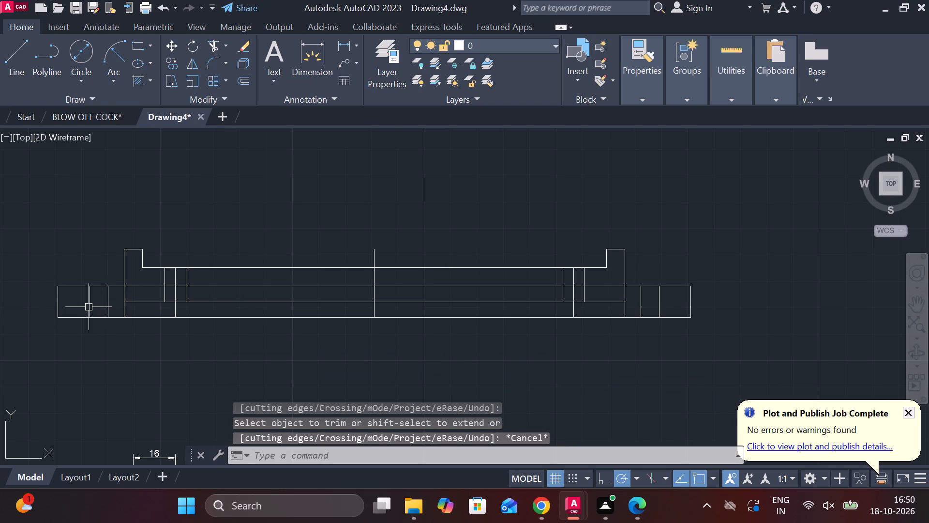
{"action": "left_click", "coordinate": [90, 287]}
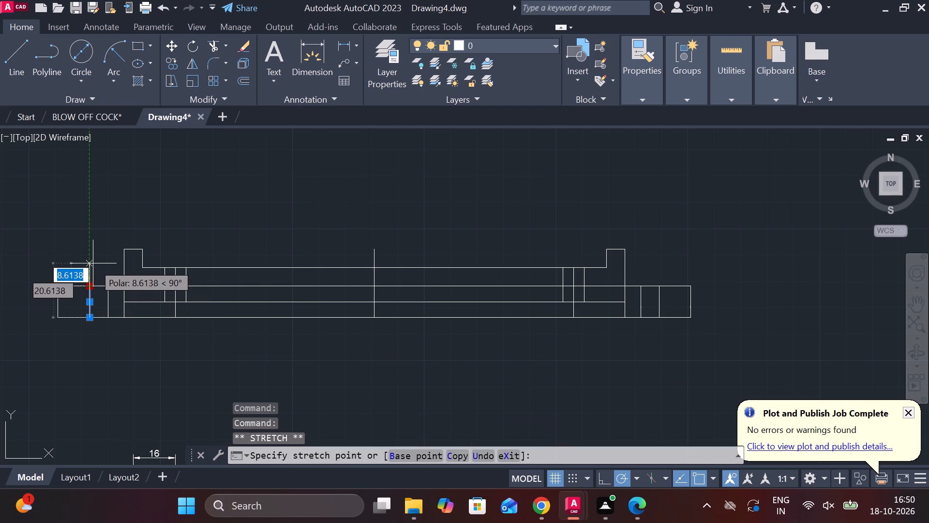
{"action": "left_click", "coordinate": [93, 263]}
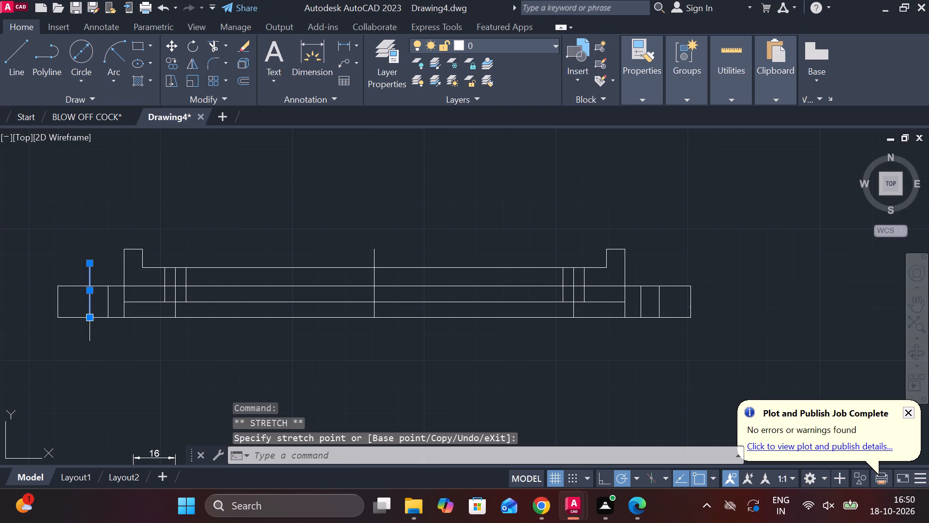
{"action": "left_click", "coordinate": [90, 318]}
{"action": "left_click", "coordinate": [88, 342]}
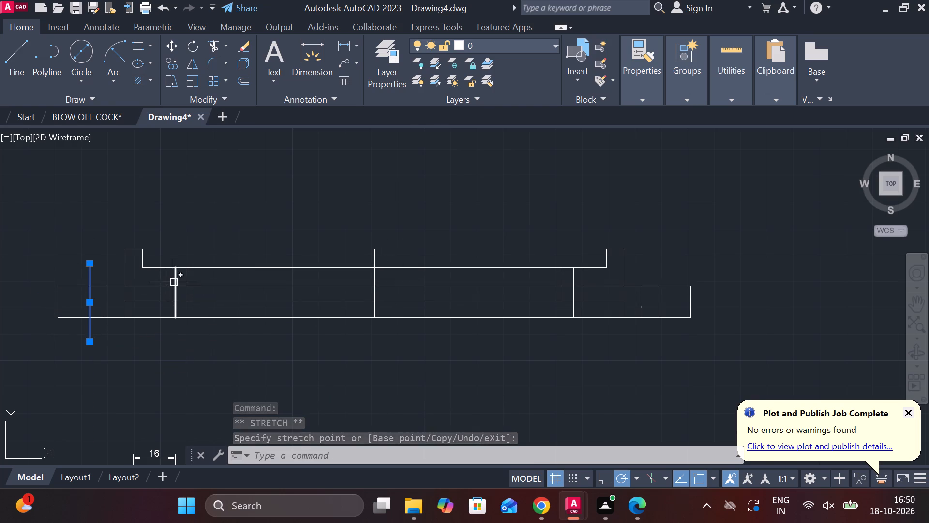
Stretch the left and right holes' centre lines upward past the recess floor line in the front view.
{"action": "left_click", "coordinate": [174, 315]}
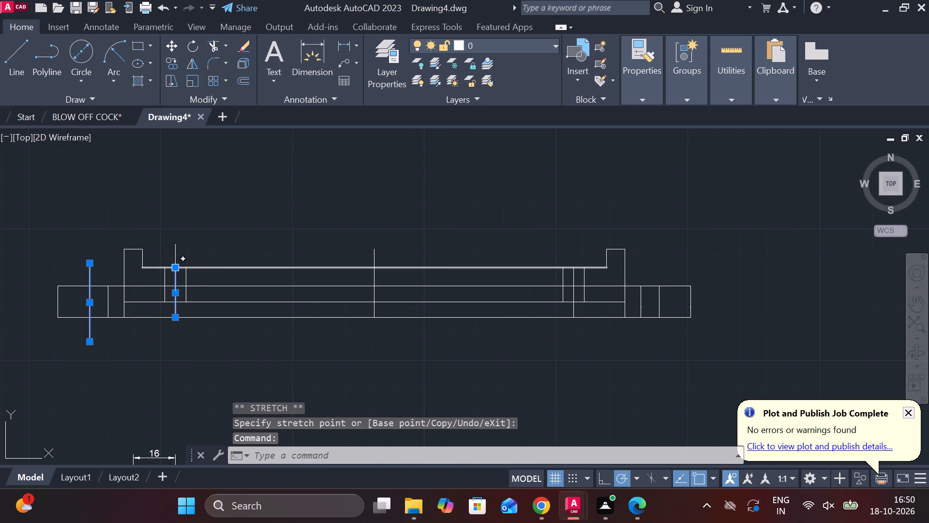
{"action": "left_click", "coordinate": [177, 267]}
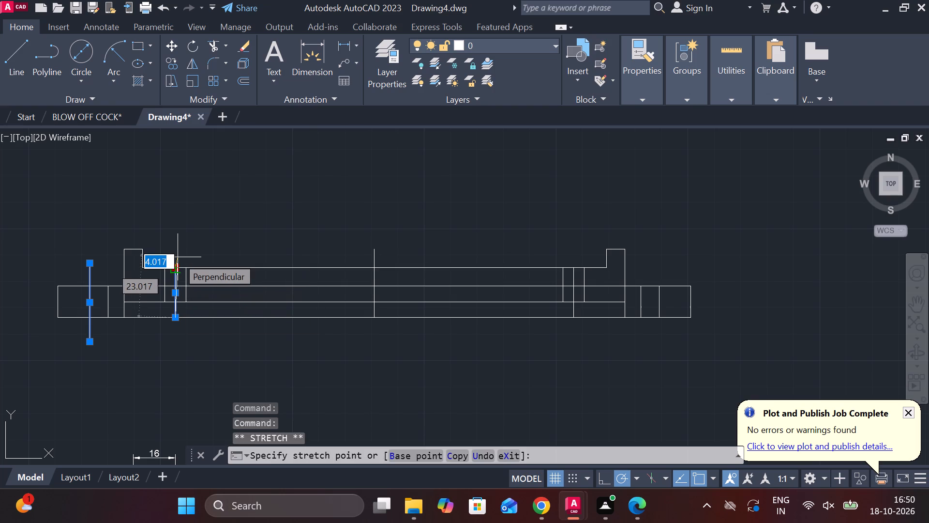
{"action": "left_click", "coordinate": [178, 254]}
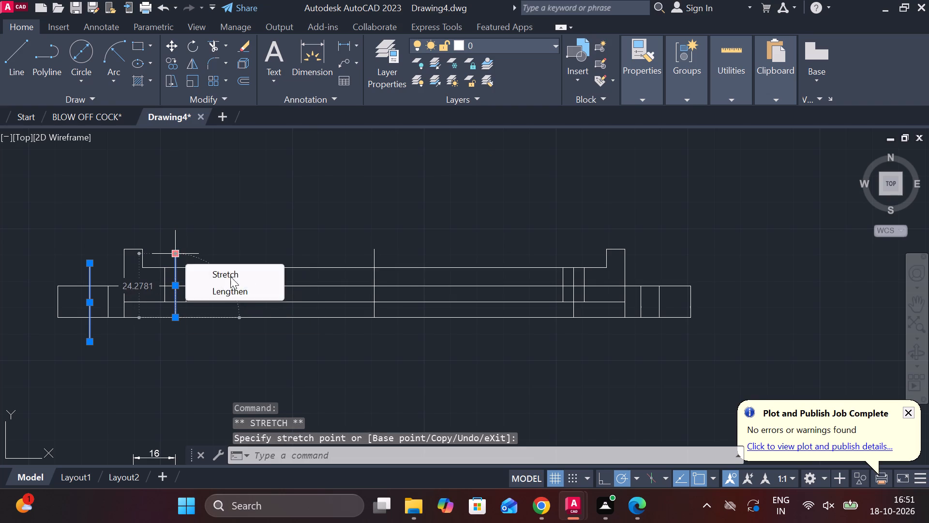
{"action": "left_click", "coordinate": [576, 294]}
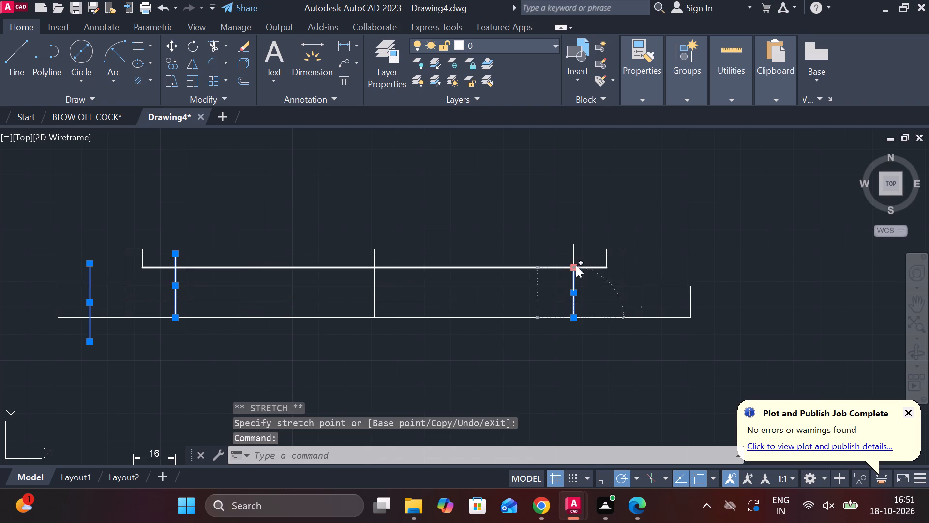
{"action": "left_click", "coordinate": [576, 265]}
{"action": "left_click", "coordinate": [574, 251]}
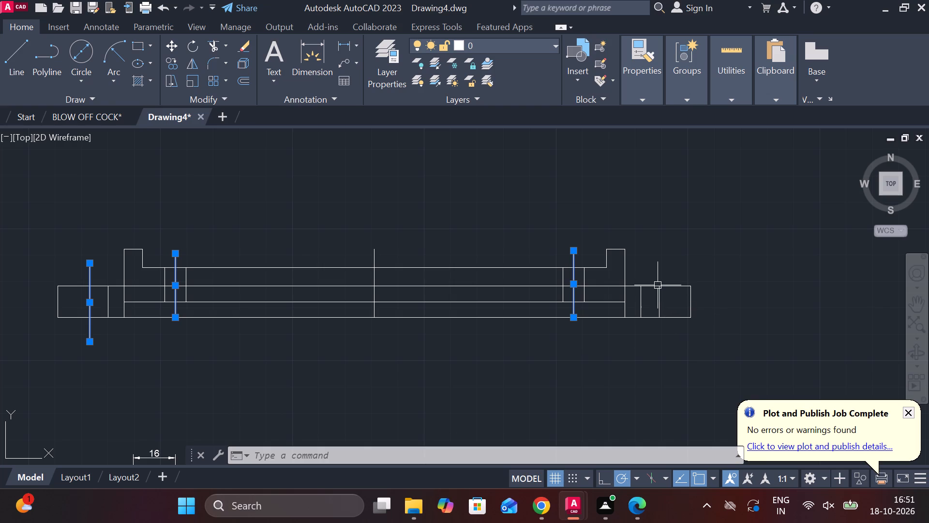
Stretch the outer vertical centre line in the front view's right lug past the lug's top and bottom edges.
{"action": "left_click", "coordinate": [661, 303]}
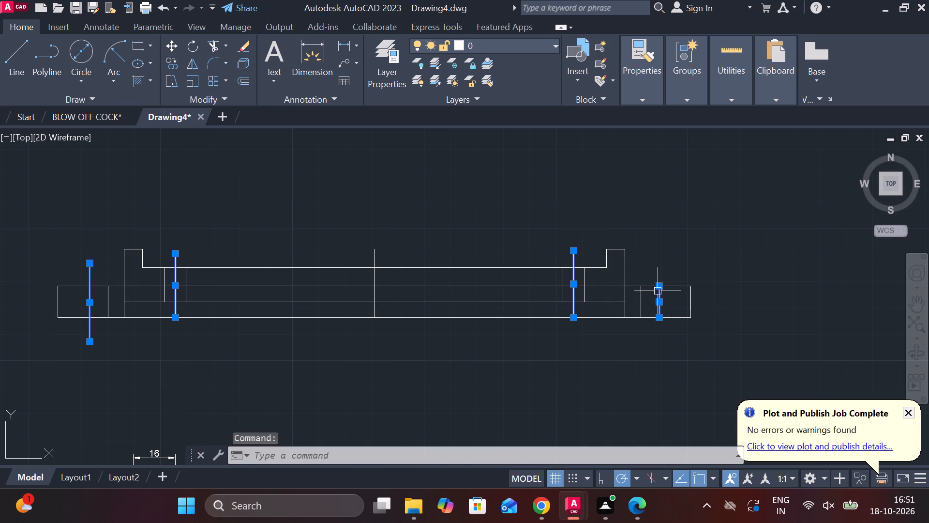
{"action": "left_click", "coordinate": [658, 289]}
{"action": "left_click", "coordinate": [659, 272]}
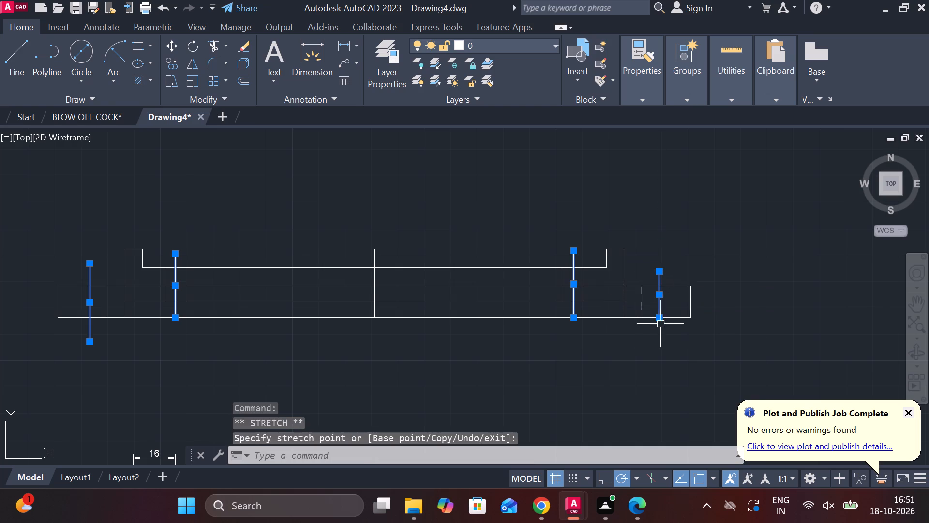
{"action": "left_click", "coordinate": [663, 316]}
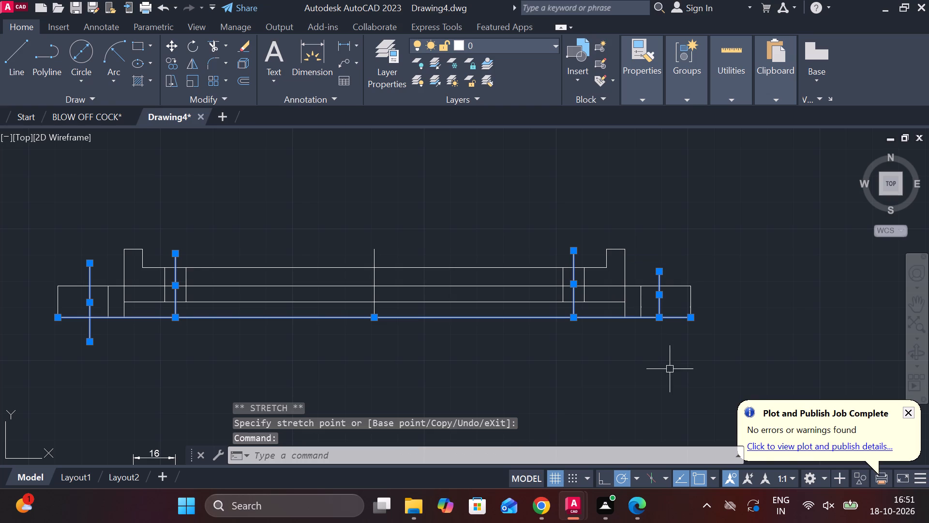
{"action": "left_click", "coordinate": [659, 315]}
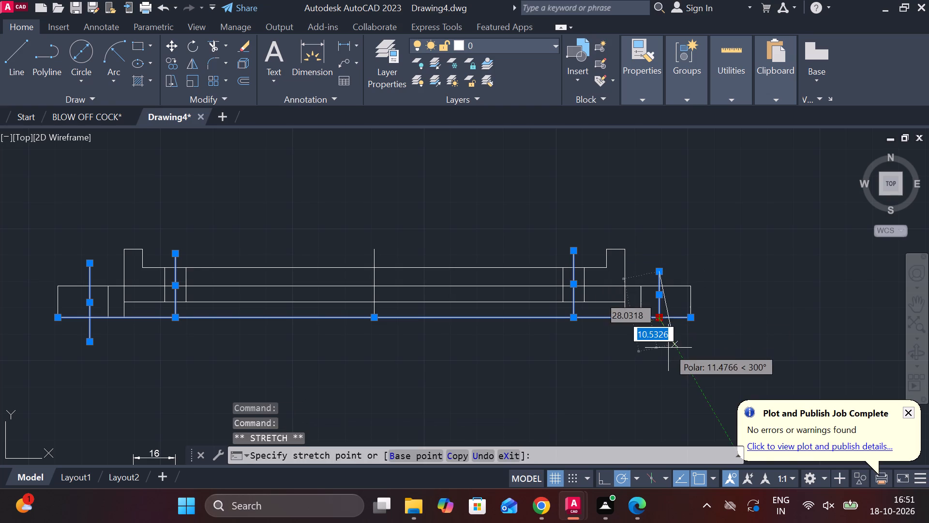
{"action": "left_click", "coordinate": [659, 332]}
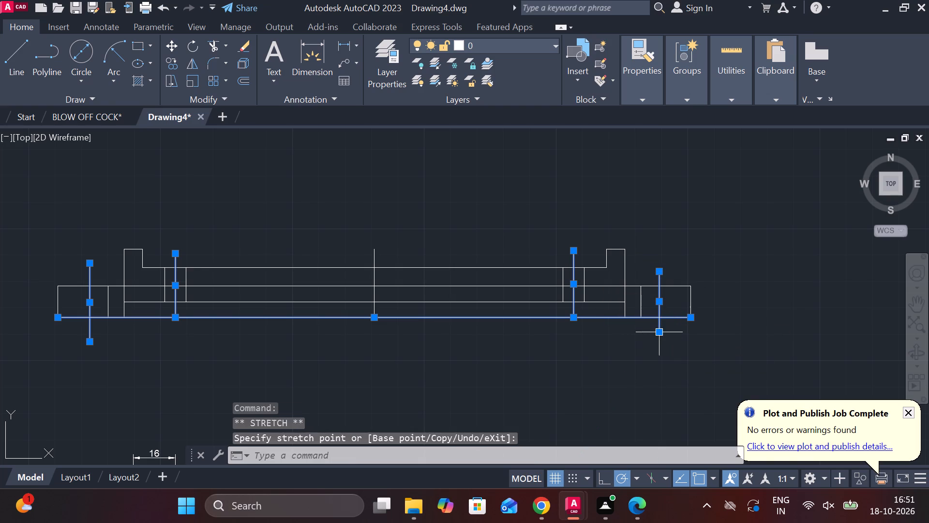
{"action": "key", "text": "Escape"}
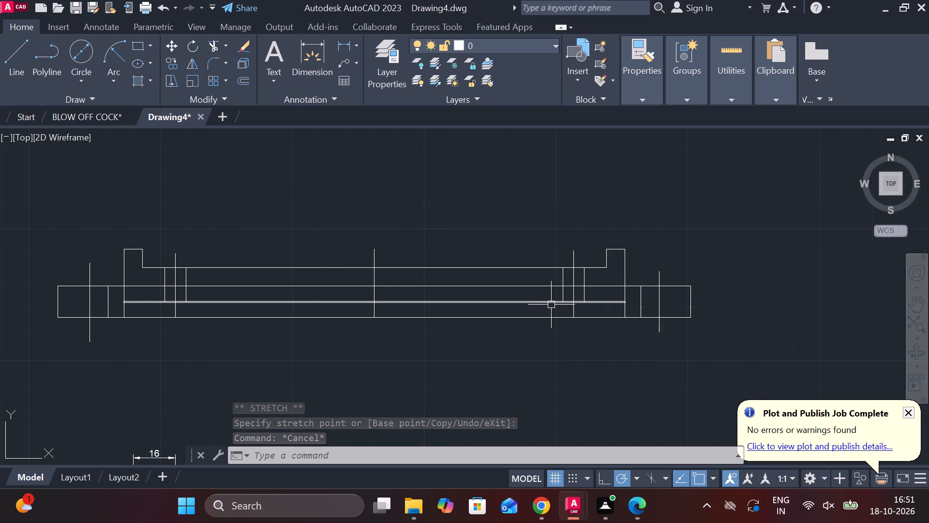
Set the linetype of both holes' four vertical edge lines in the front view to DASHED.
{"action": "left_click", "coordinate": [163, 292]}
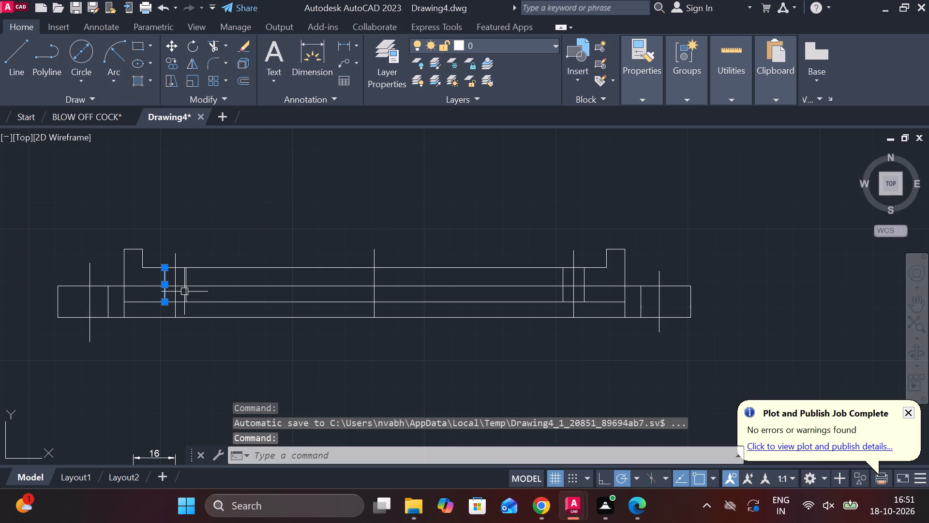
{"action": "left_click", "coordinate": [184, 292]}
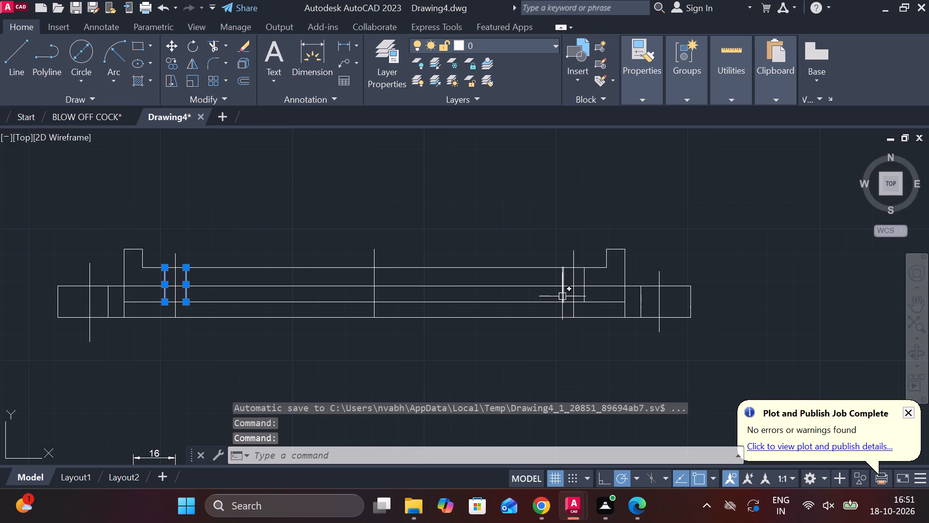
{"action": "left_click", "coordinate": [562, 296]}
{"action": "left_click", "coordinate": [588, 296]}
{"action": "left_click", "coordinate": [581, 296]}
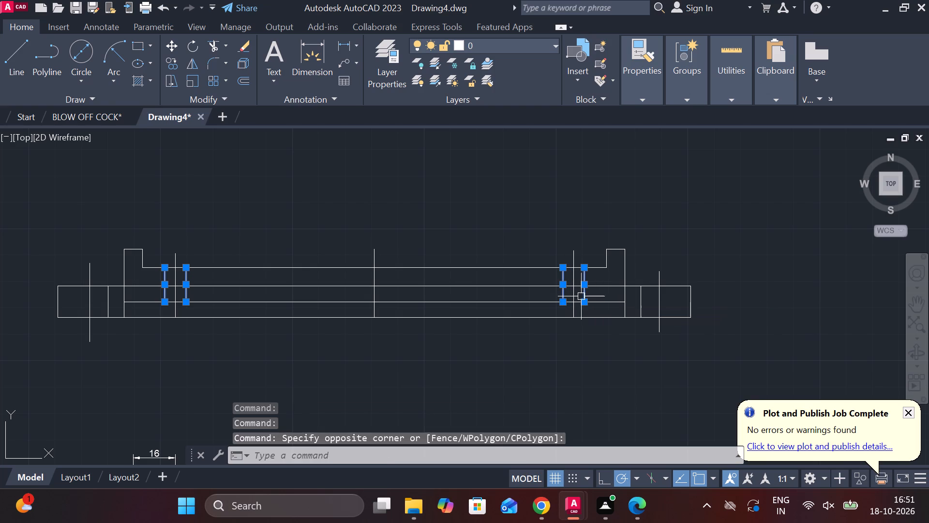
{"action": "left_click", "coordinate": [646, 104]}
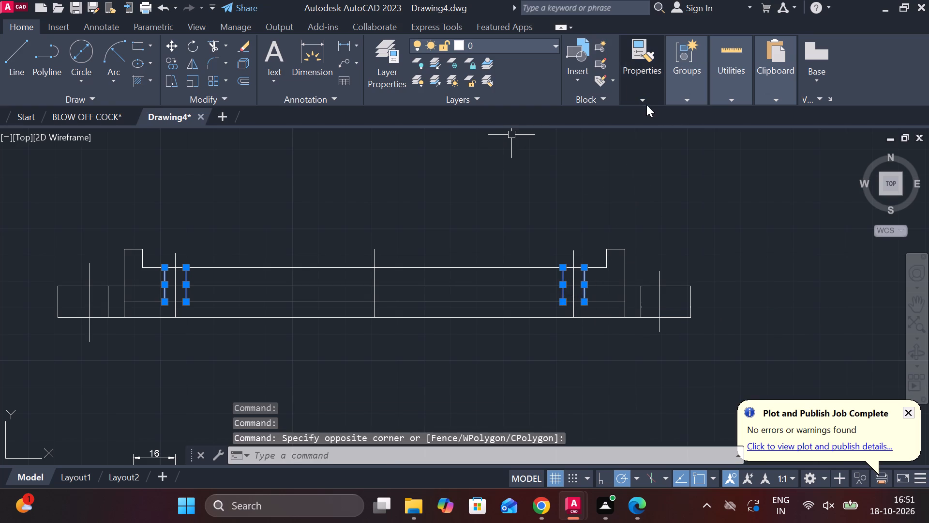
{"action": "left_click", "coordinate": [791, 154]}
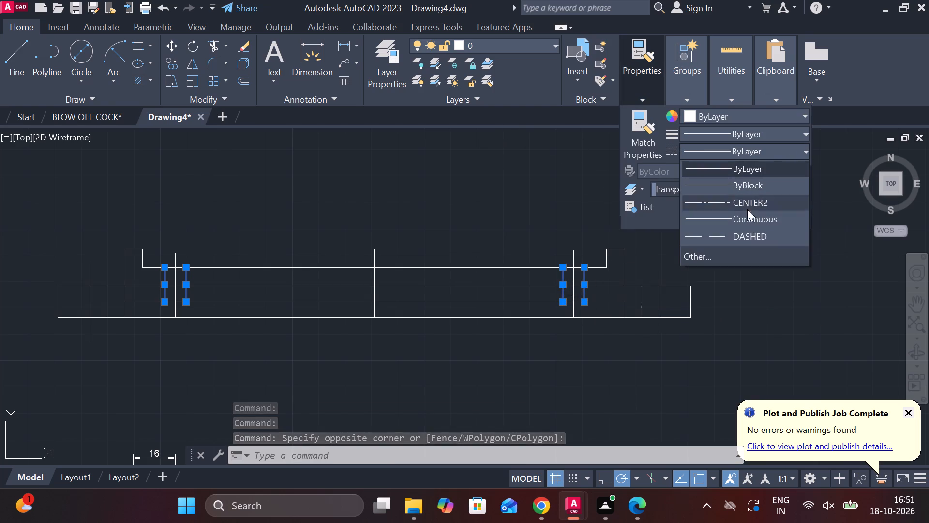
{"action": "left_click", "coordinate": [750, 236]}
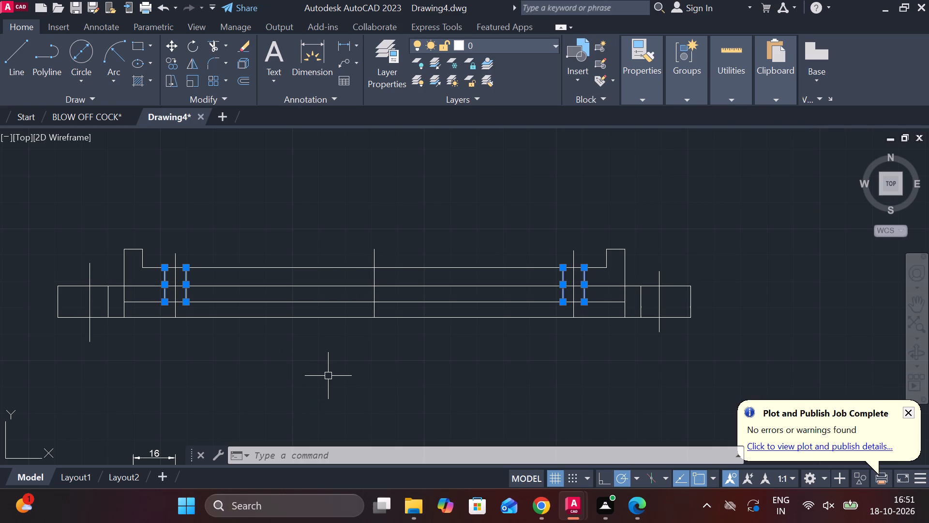
{"action": "key", "text": "Escape"}
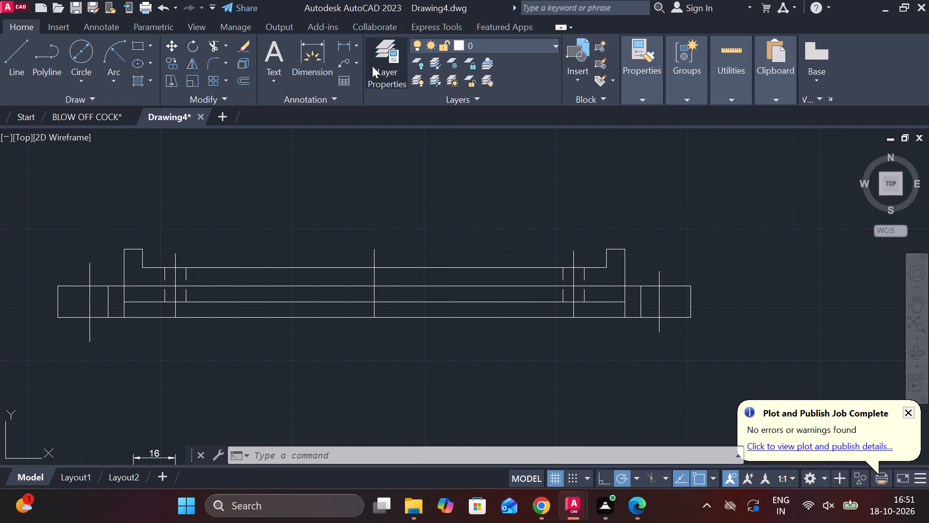
Add a vertical linear dimension for the right lug's thickness, placed just outside the front view's right end.
{"action": "left_click", "coordinate": [345, 46]}
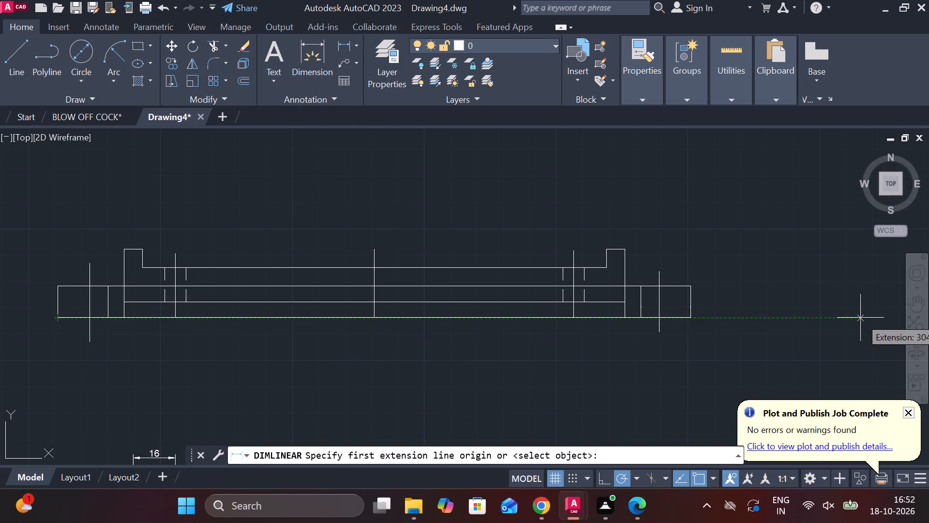
{"action": "left_click", "coordinate": [687, 287]}
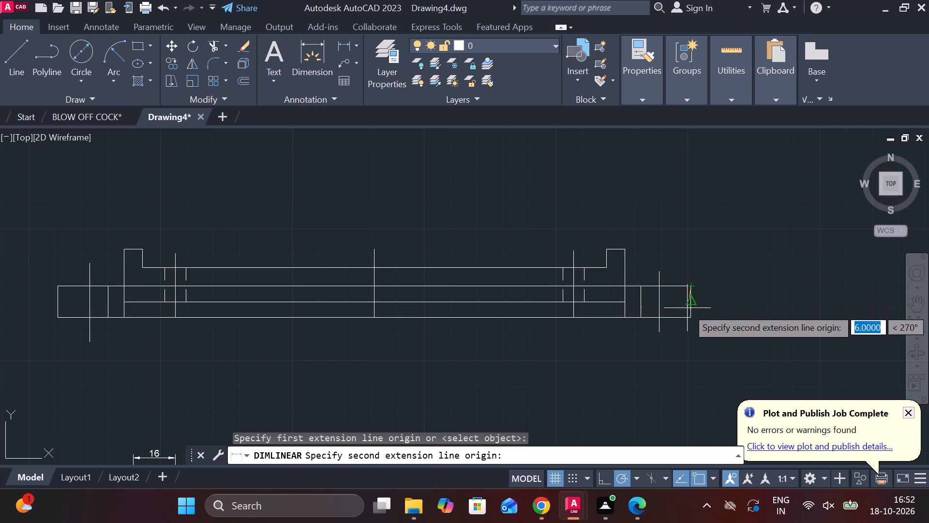
{"action": "left_click", "coordinate": [693, 321]}
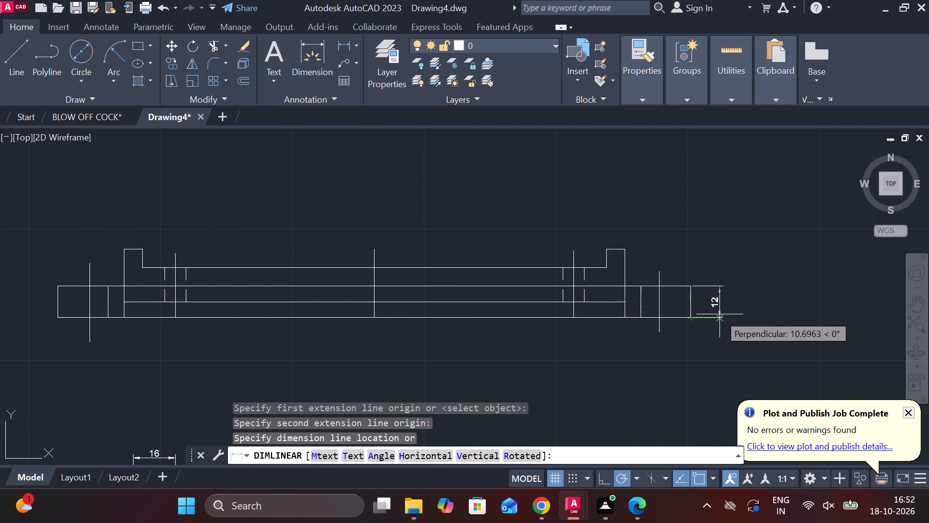
{"action": "left_click", "coordinate": [719, 314]}
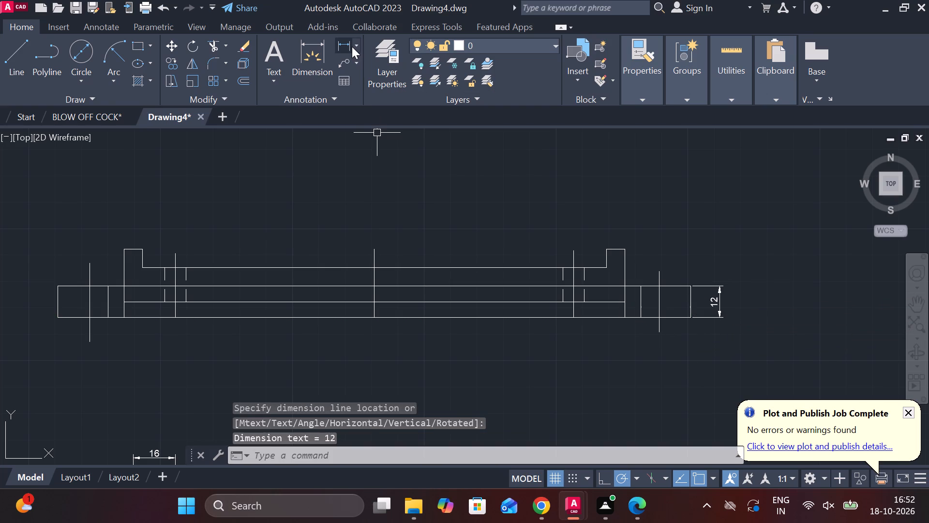
Add a vertical linear dimension for the overall height from the right wall's top to the base, outside the lug thickness dimension.
{"action": "left_click", "coordinate": [348, 46]}
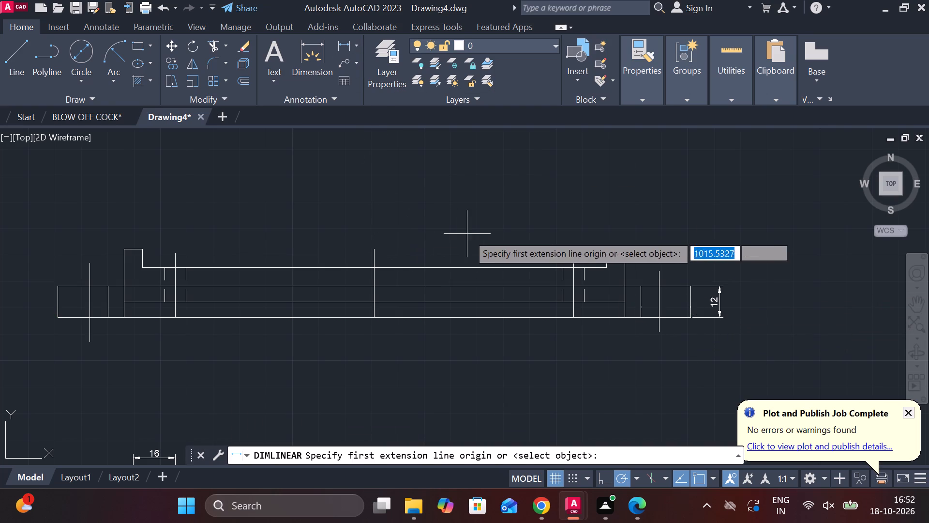
{"action": "left_click", "coordinate": [628, 252]}
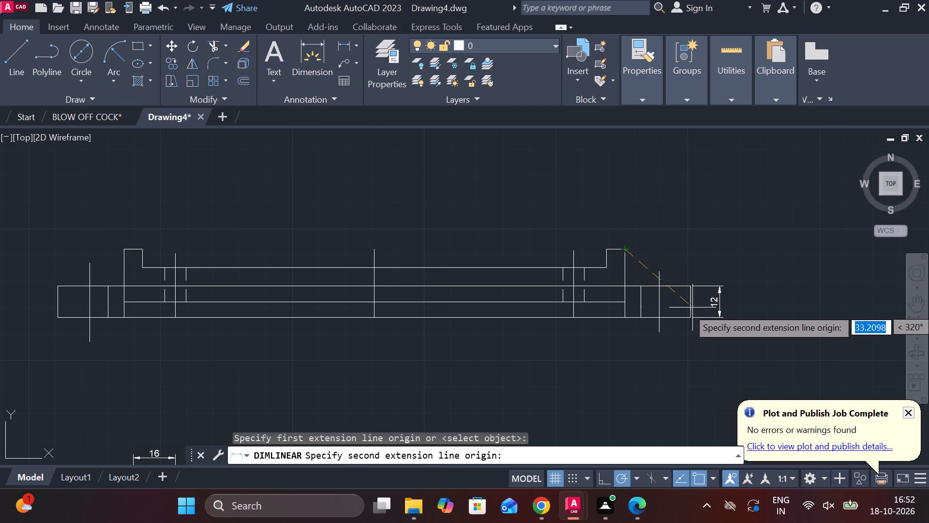
{"action": "left_click", "coordinate": [692, 315]}
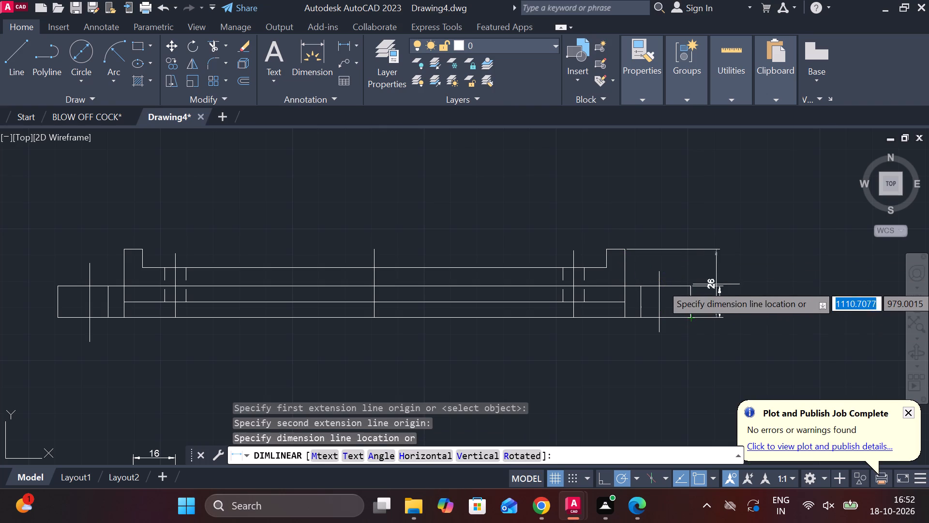
{"action": "left_click", "coordinate": [750, 290]}
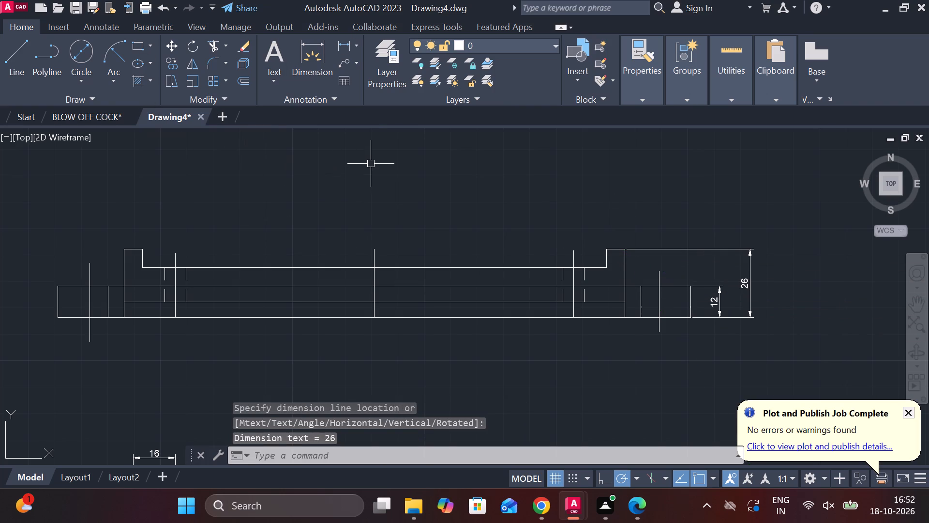
Add a vertical linear dimension from the right wall's top to the recess floor, placed inside the wall above the recess.
{"action": "left_click", "coordinate": [345, 47]}
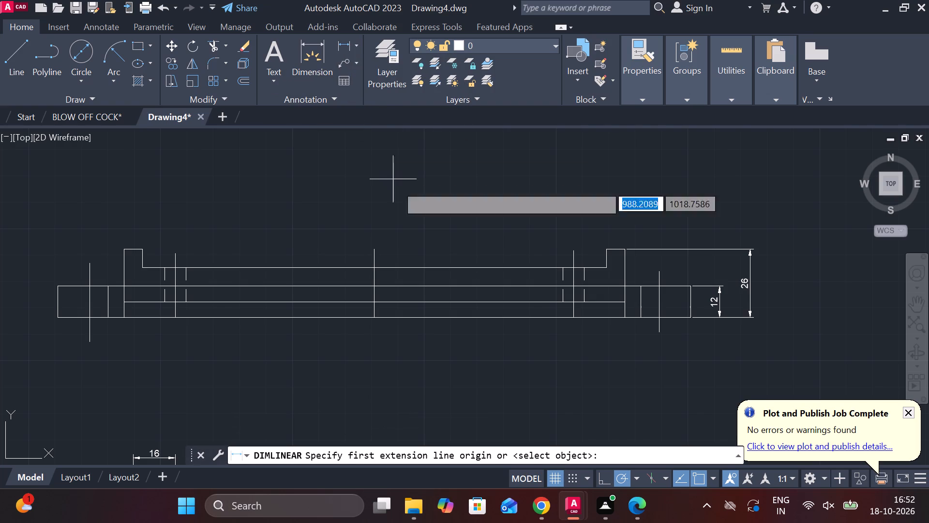
{"action": "left_click", "coordinate": [603, 249]}
{"action": "left_click", "coordinate": [601, 268]}
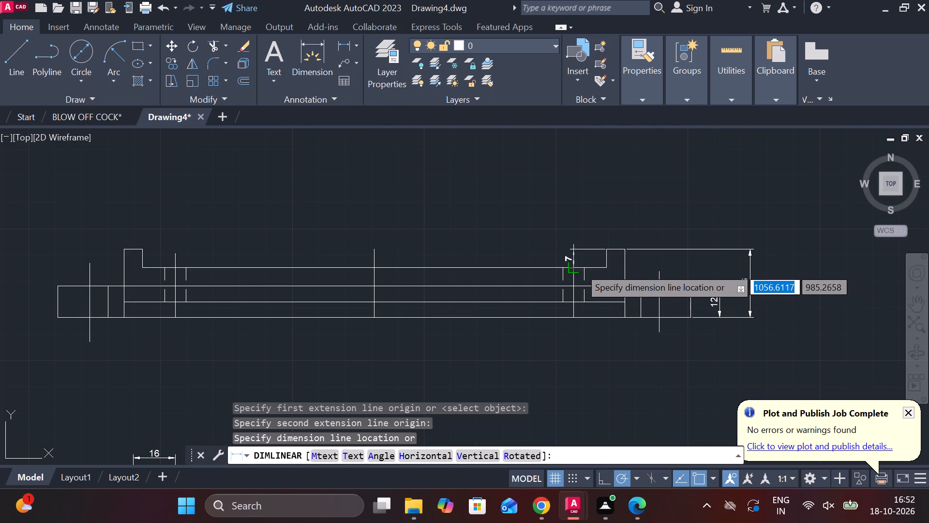
{"action": "left_click", "coordinate": [533, 263]}
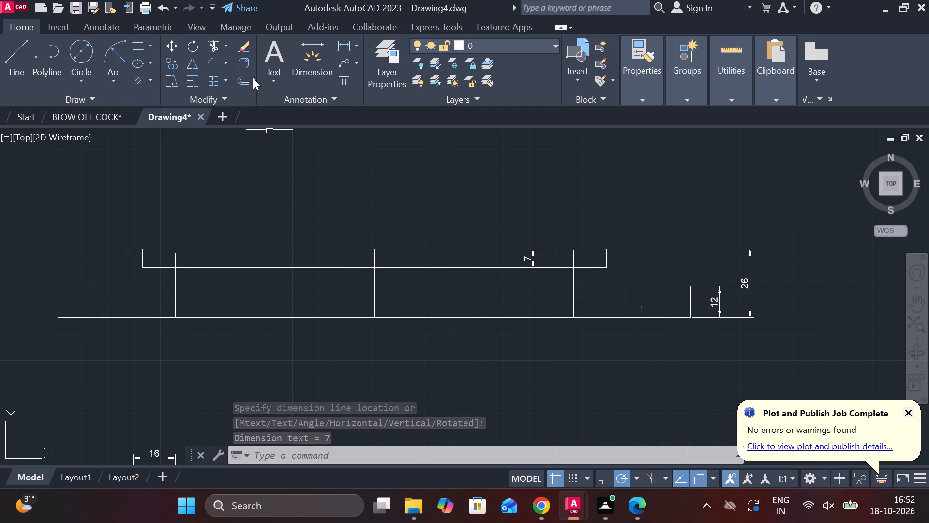
Add a horizontal linear dimension for the left wall's top thickness, placed just above the wall in the front view.
{"action": "left_click", "coordinate": [345, 46]}
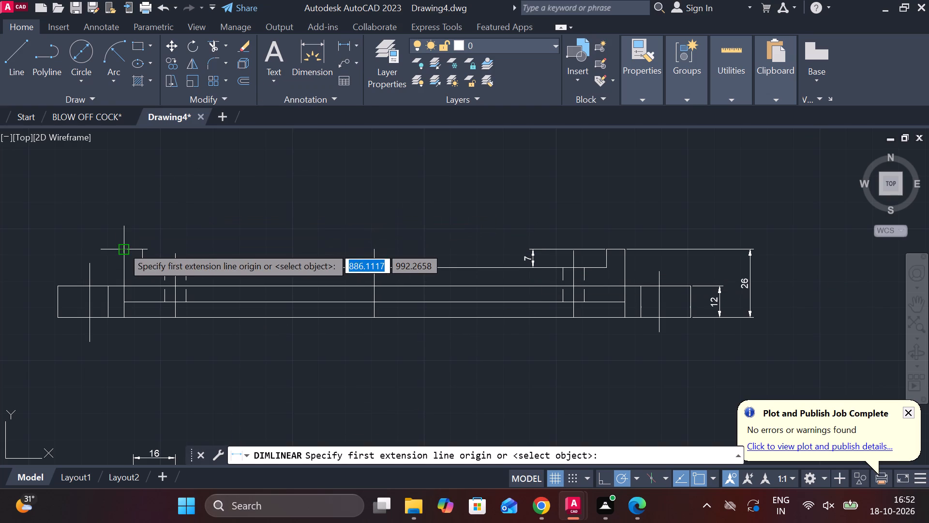
{"action": "left_click", "coordinate": [122, 246]}
{"action": "left_click", "coordinate": [138, 248]}
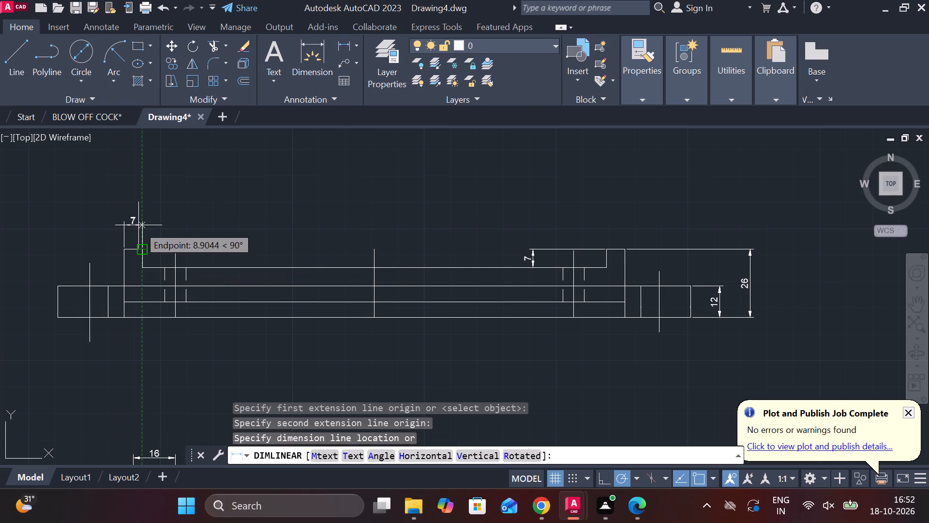
{"action": "left_click", "coordinate": [138, 225]}
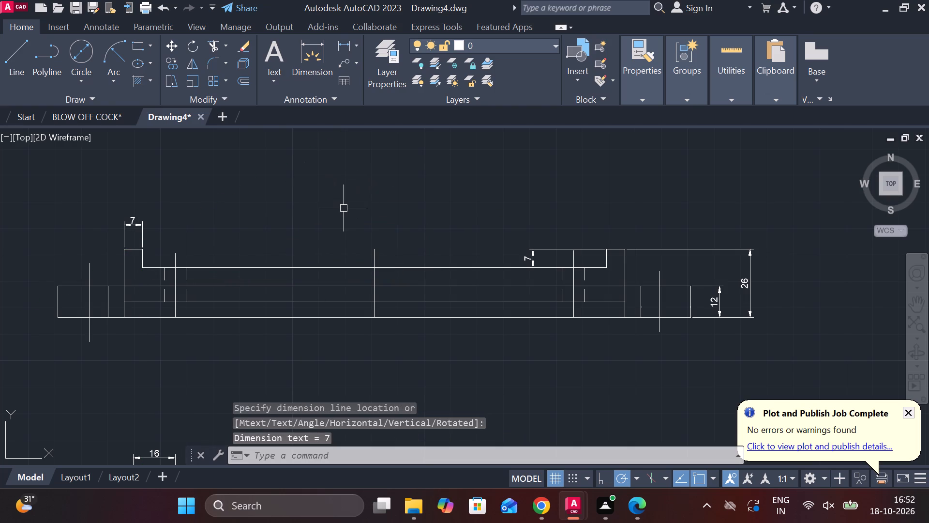
Add a vertical linear dimension from the front view's base to the inner horizontal line above it, placed outside the left lug.
{"action": "left_click", "coordinate": [344, 41]}
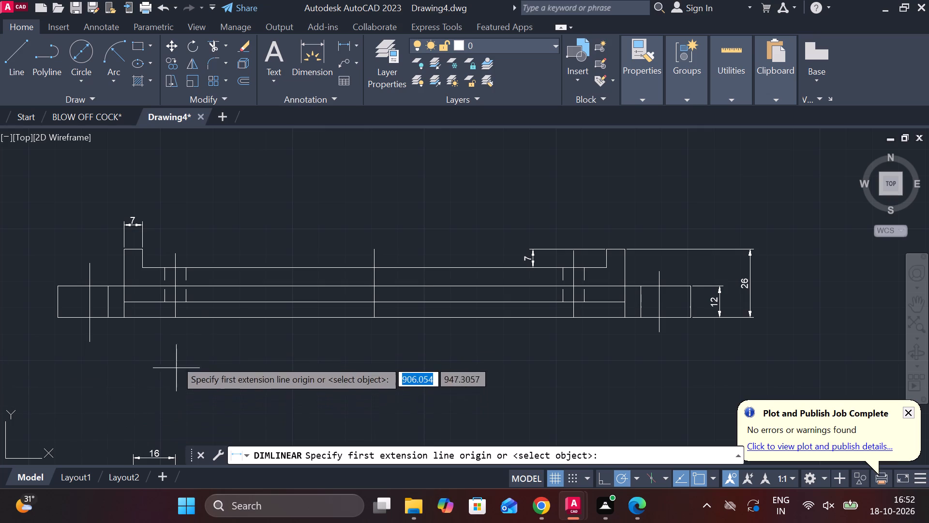
{"action": "left_click", "coordinate": [173, 303]}
{"action": "left_click", "coordinate": [174, 315]}
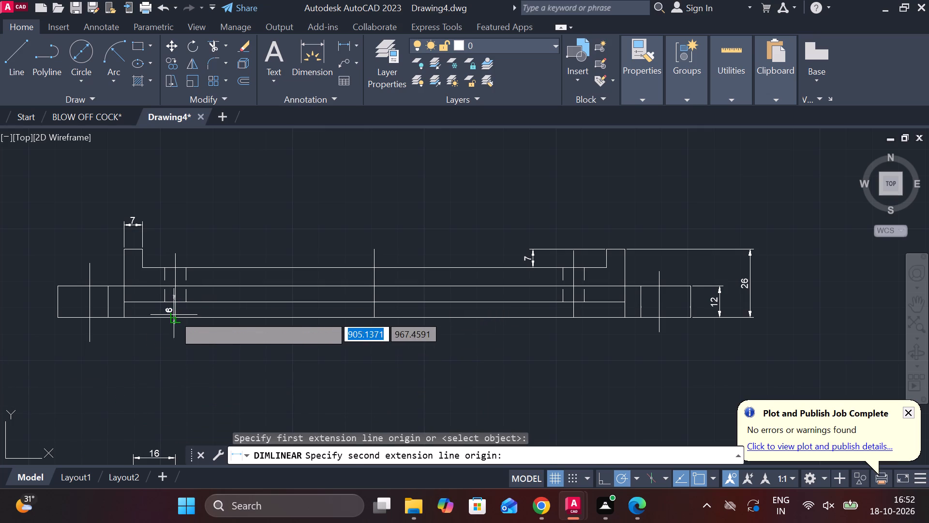
{"action": "left_click", "coordinate": [35, 316]}
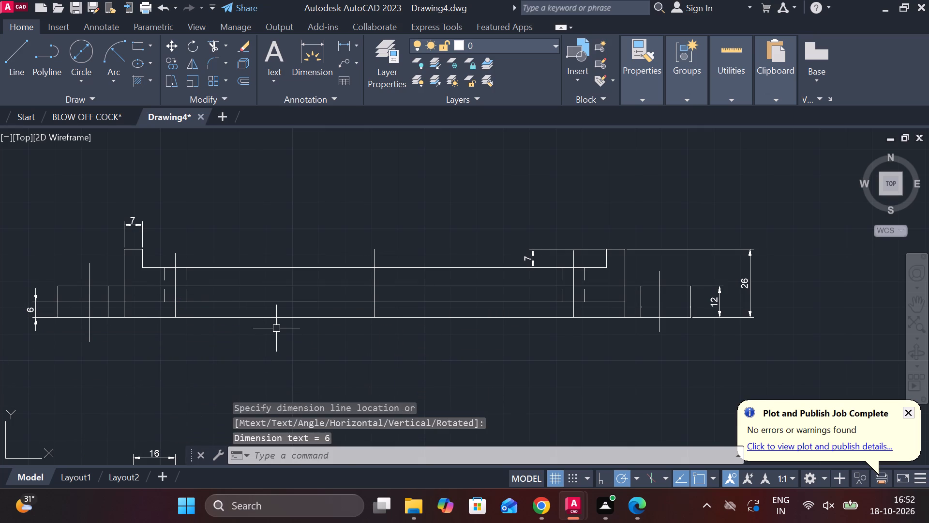
Draw the side view outline as a closed 90 by 26 rectangle of lines in the empty space right of the front view.
{"action": "scroll", "coordinate": [572, 281], "scroll_direction": "down", "scroll_amount": 3}
{"action": "scroll", "coordinate": [790, 329], "scroll_direction": "down", "scroll_amount": 1}
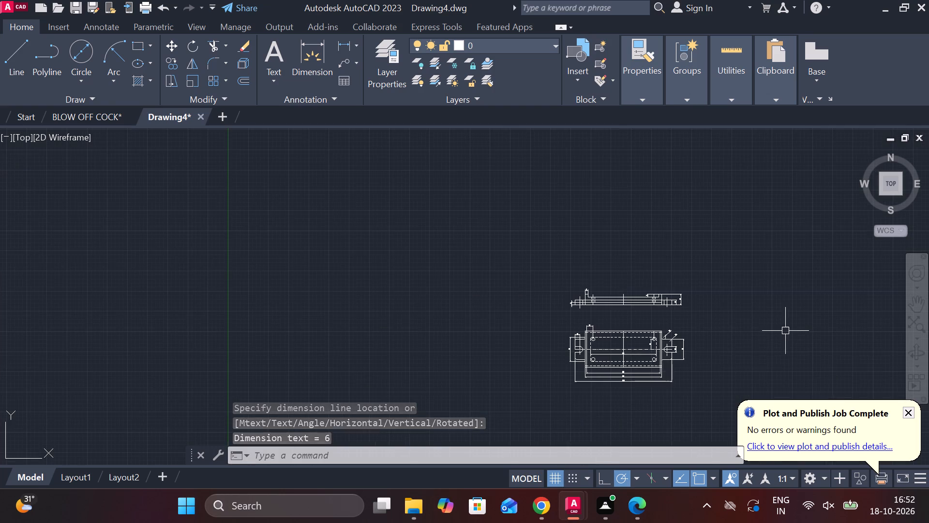
{"action": "scroll", "coordinate": [785, 331], "scroll_direction": "up", "scroll_amount": 4}
{"action": "scroll", "coordinate": [785, 331], "scroll_direction": "down", "scroll_amount": 2}
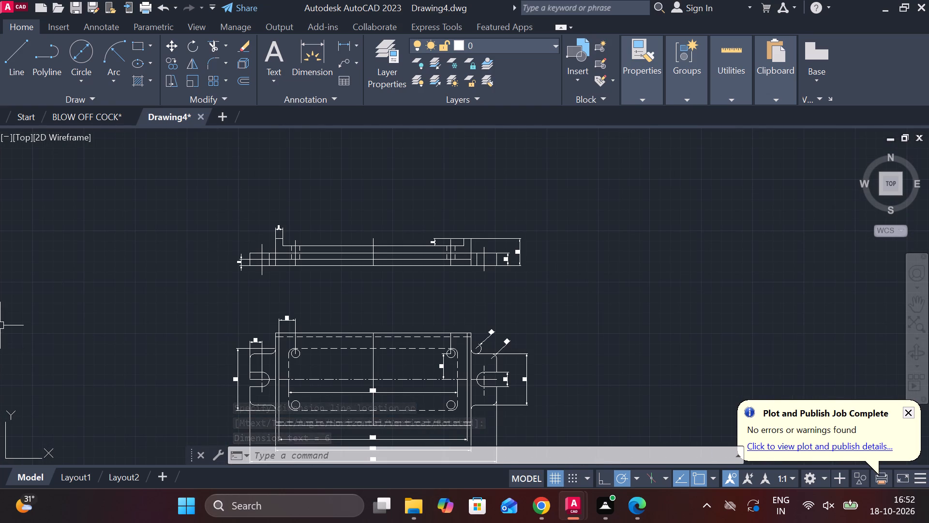
{"action": "scroll", "coordinate": [135, 343], "scroll_direction": "down", "scroll_amount": 3}
{"action": "scroll", "coordinate": [421, 355], "scroll_direction": "up", "scroll_amount": 2}
{"action": "scroll", "coordinate": [421, 354], "scroll_direction": "down", "scroll_amount": 1}
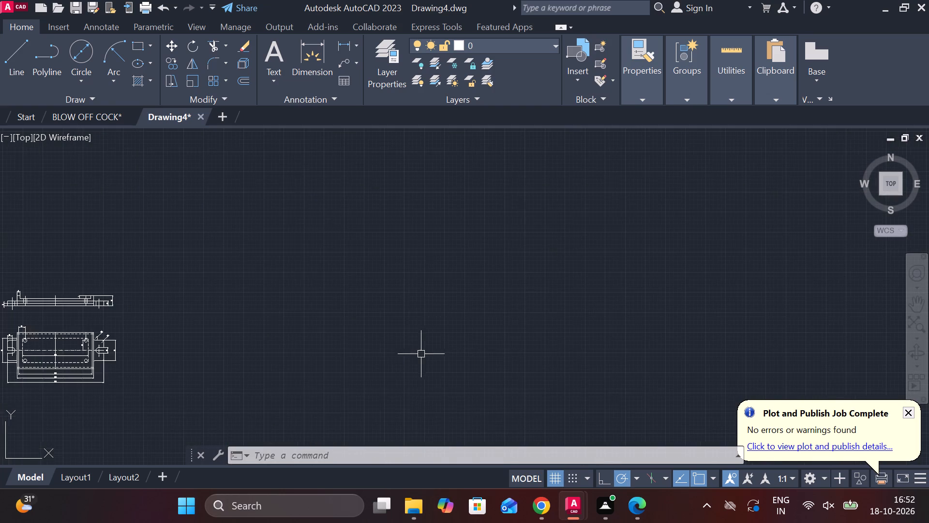
{"action": "scroll", "coordinate": [421, 354], "scroll_direction": "down", "scroll_amount": 1}
{"action": "scroll", "coordinate": [339, 384], "scroll_direction": "up", "scroll_amount": 1}
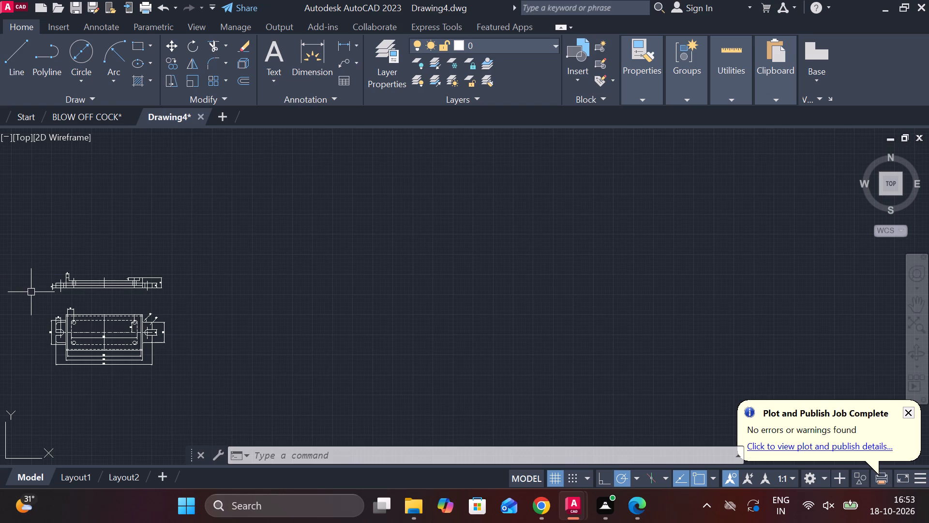
{"action": "left_click", "coordinate": [7, 66]}
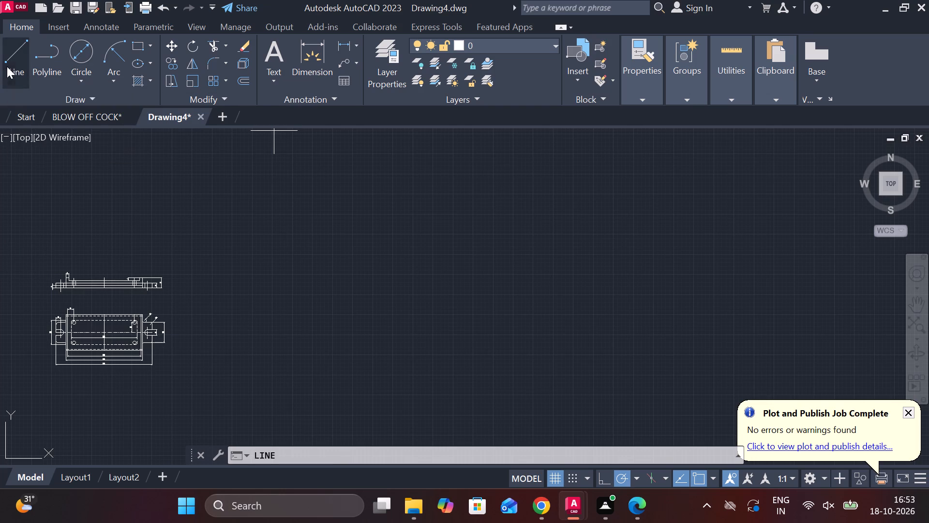
{"action": "left_click", "coordinate": [283, 254]}
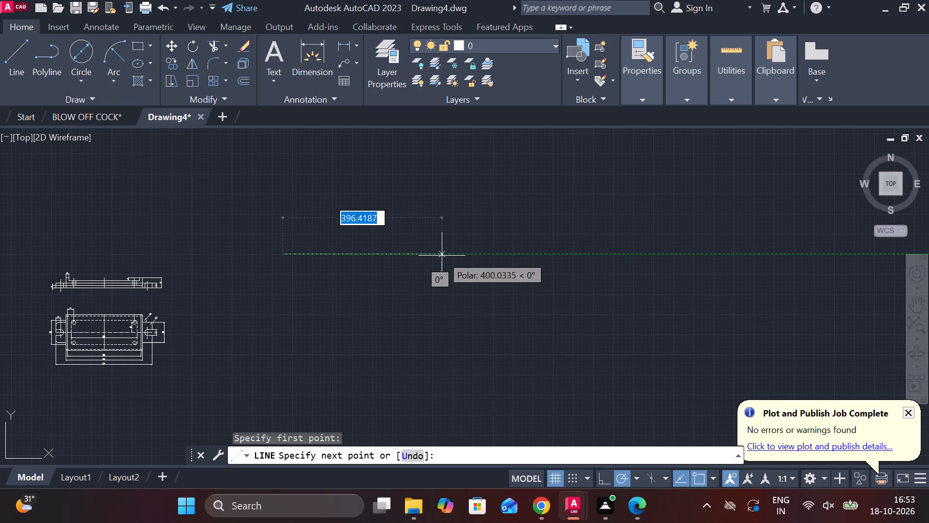
{"action": "type", "text": "90"}
{"action": "key", "text": "Return"}
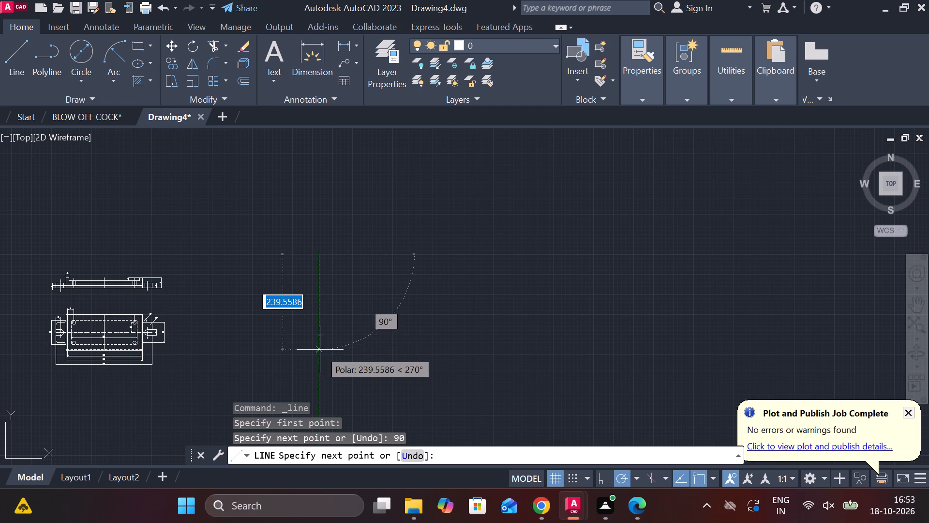
{"action": "key", "text": "2"}
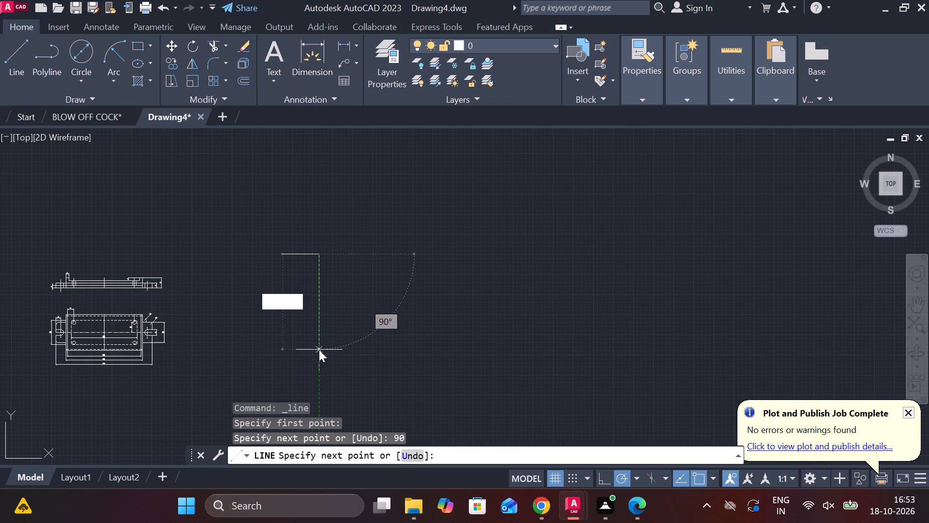
{"action": "key", "text": "6"}
{"action": "key", "text": "Return"}
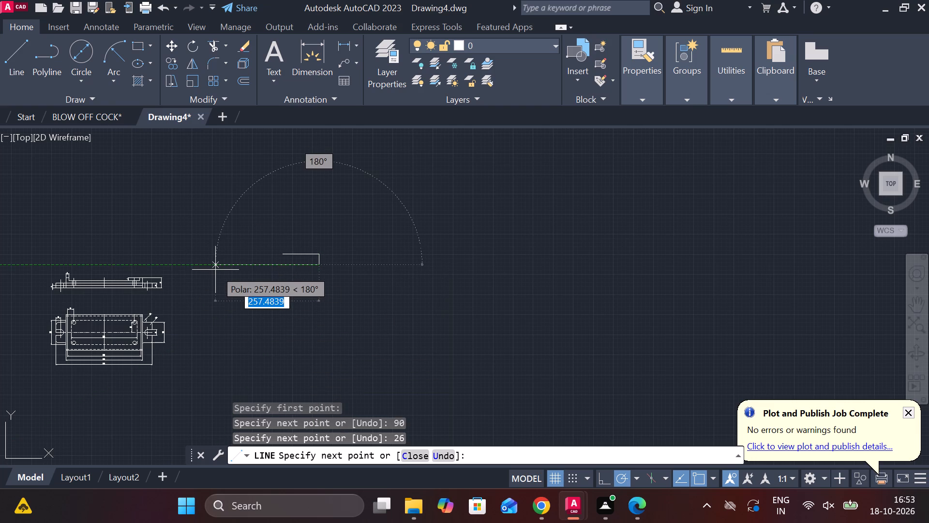
{"action": "type", "text": "90"}
{"action": "key", "text": "Return"}
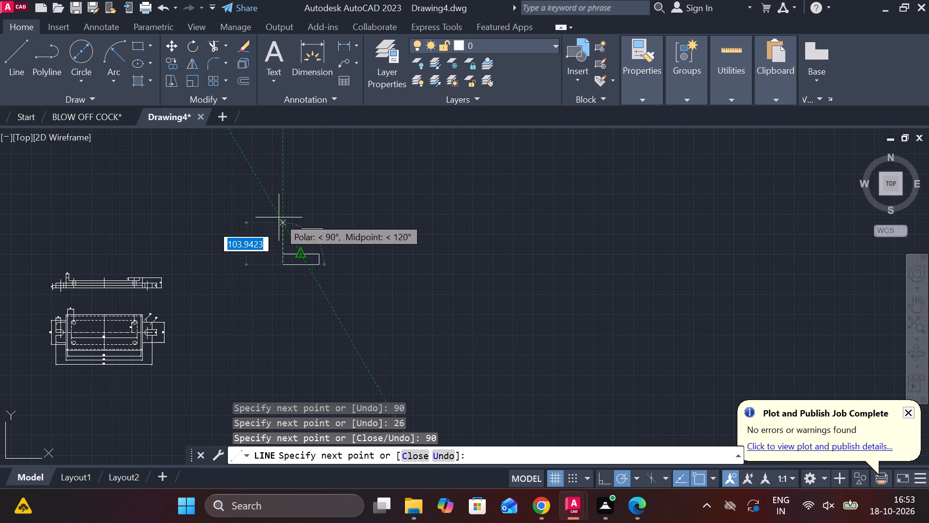
{"action": "type", "text": "26"}
{"action": "key", "text": "Return"}
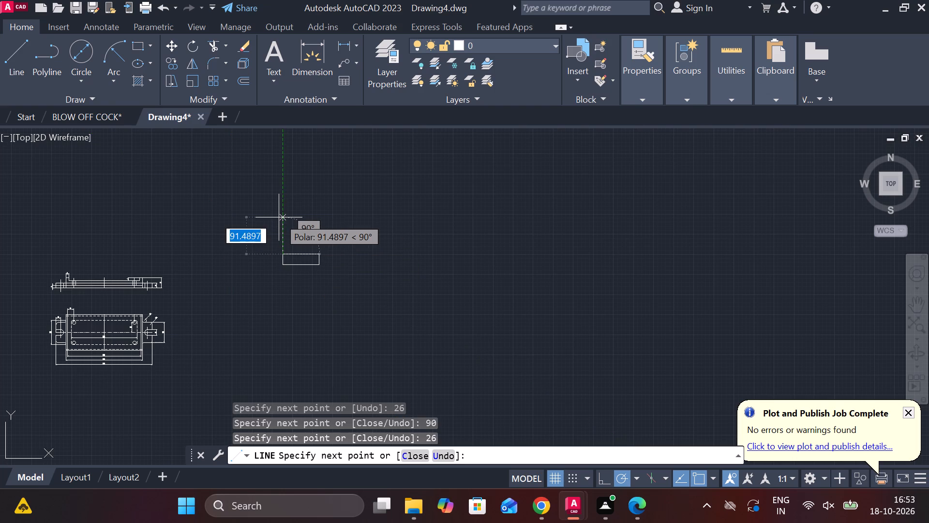
{"action": "key", "text": "Escape"}
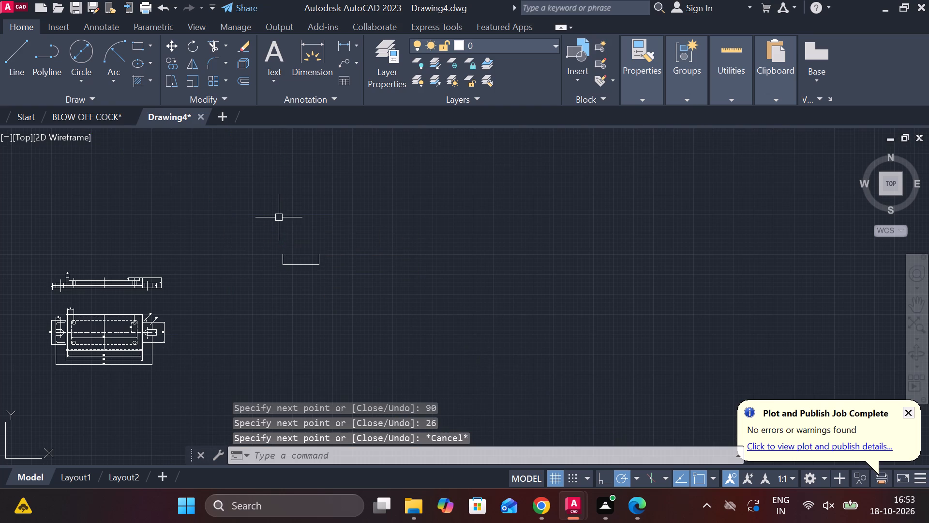
Copy the side view rectangle's bottom edge upward at distances of 6, 12 and 19.
{"action": "scroll", "coordinate": [297, 265], "scroll_direction": "up", "scroll_amount": 4}
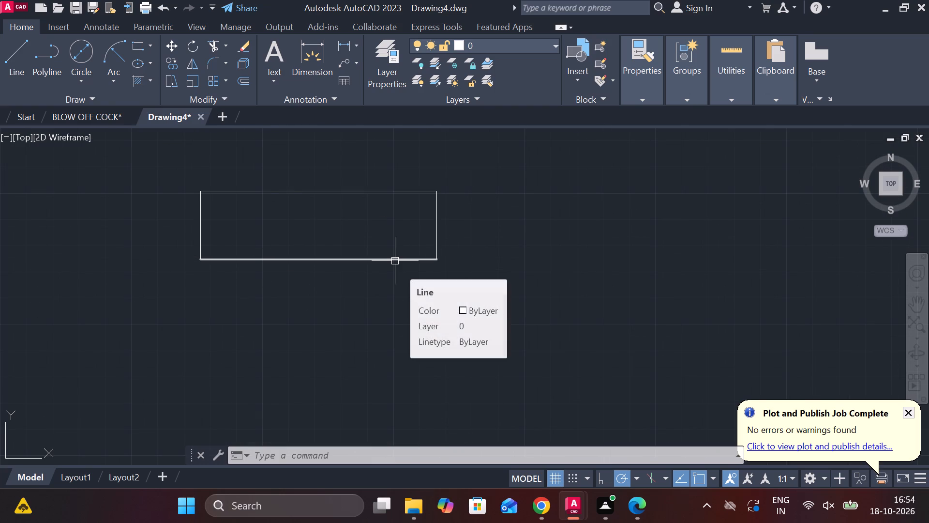
{"action": "left_click", "coordinate": [311, 261]}
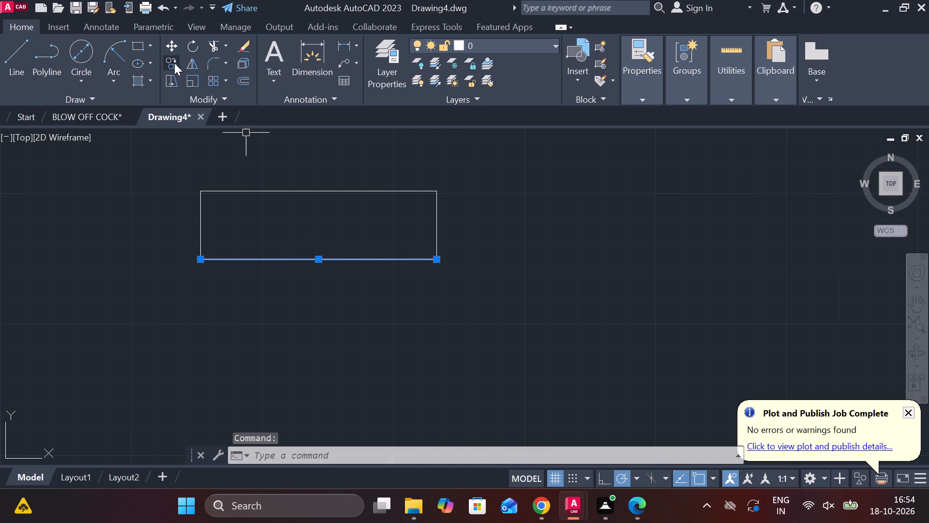
{"action": "left_click", "coordinate": [174, 63]}
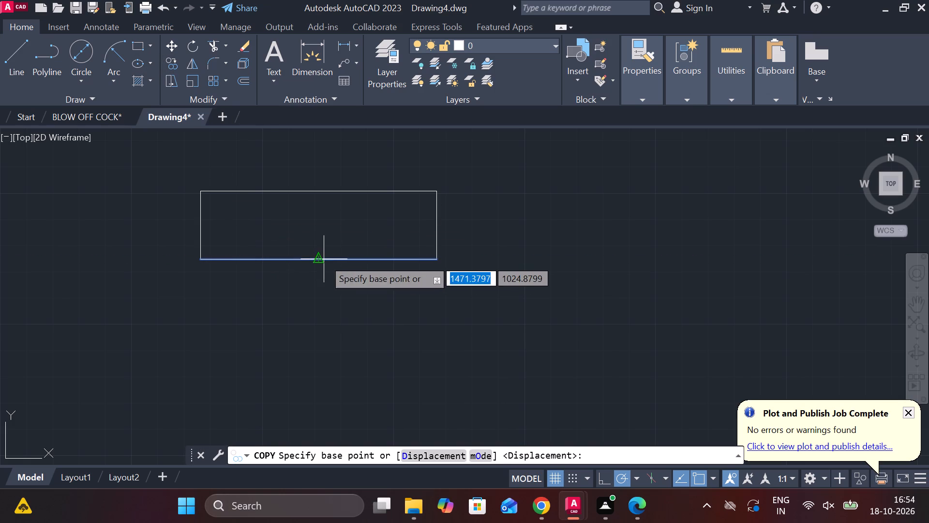
{"action": "left_click", "coordinate": [317, 261]}
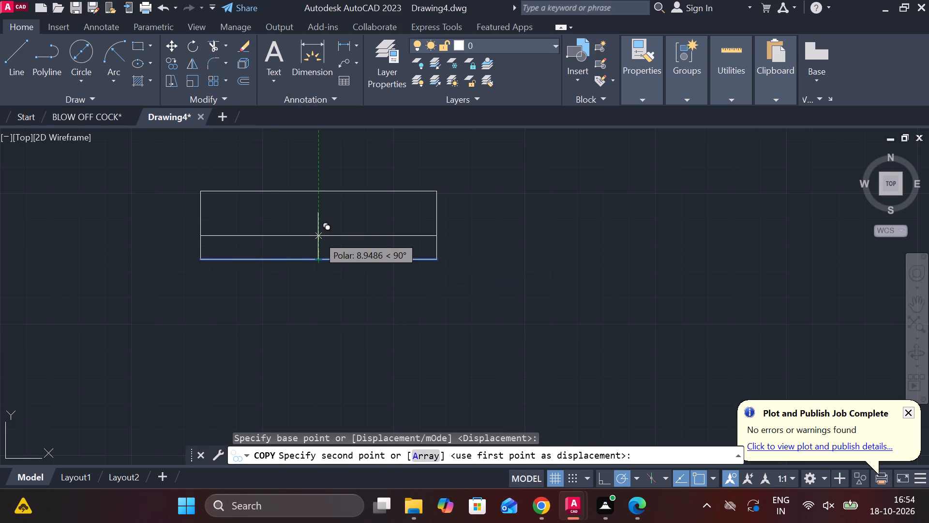
{"action": "key", "text": "6"}
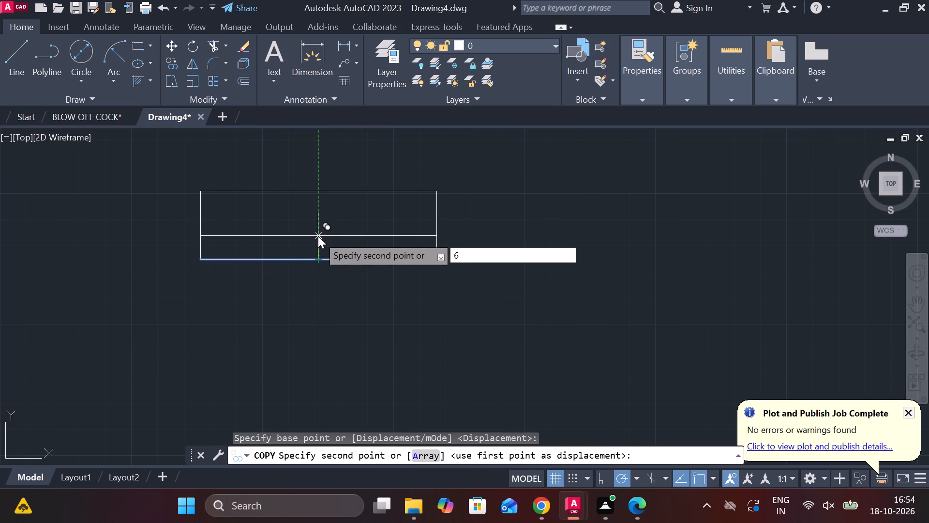
{"action": "key", "text": "Return"}
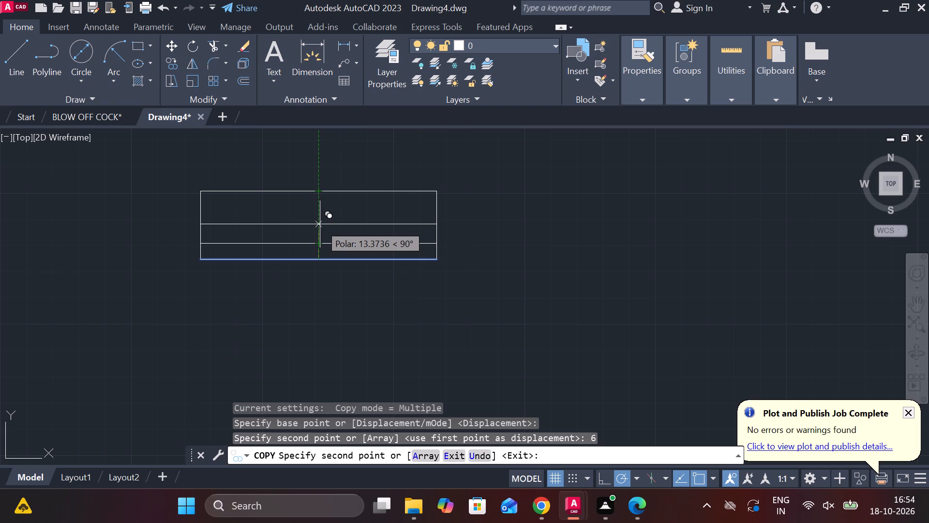
{"action": "type", "text": "12"}
{"action": "key", "text": "Return"}
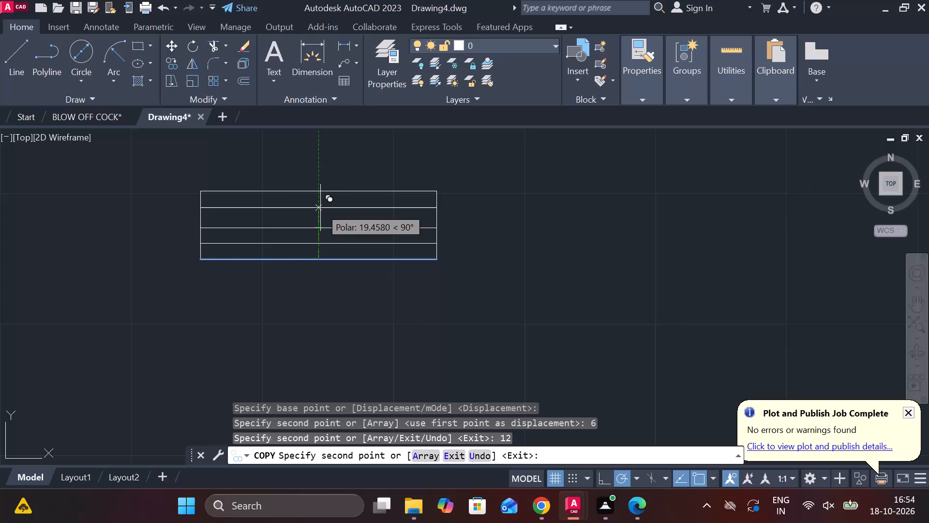
{"action": "key", "text": "1"}
{"action": "key", "text": "9"}
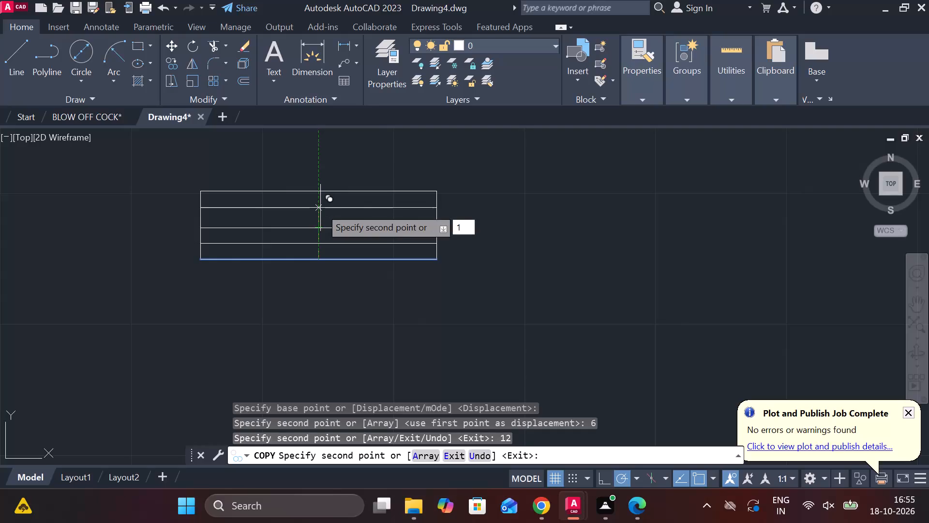
{"action": "key", "text": "Return"}
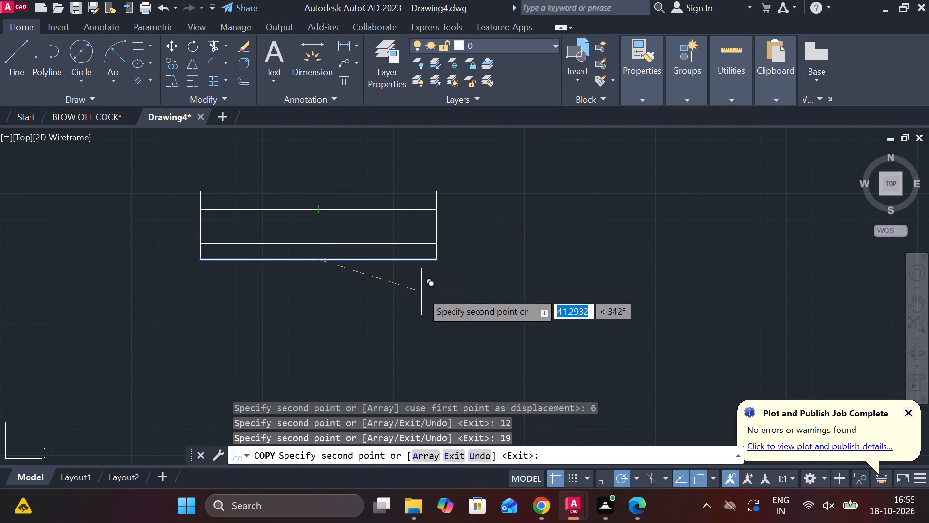
{"action": "key", "text": "Escape"}
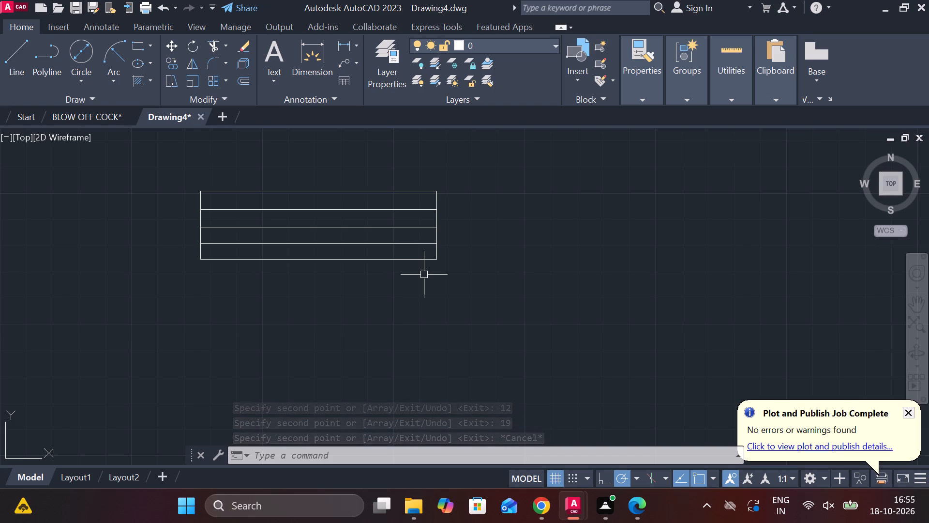
Copy the side view rectangle's right edge inward at distances of 7 and 12.
{"action": "left_click", "coordinate": [436, 233]}
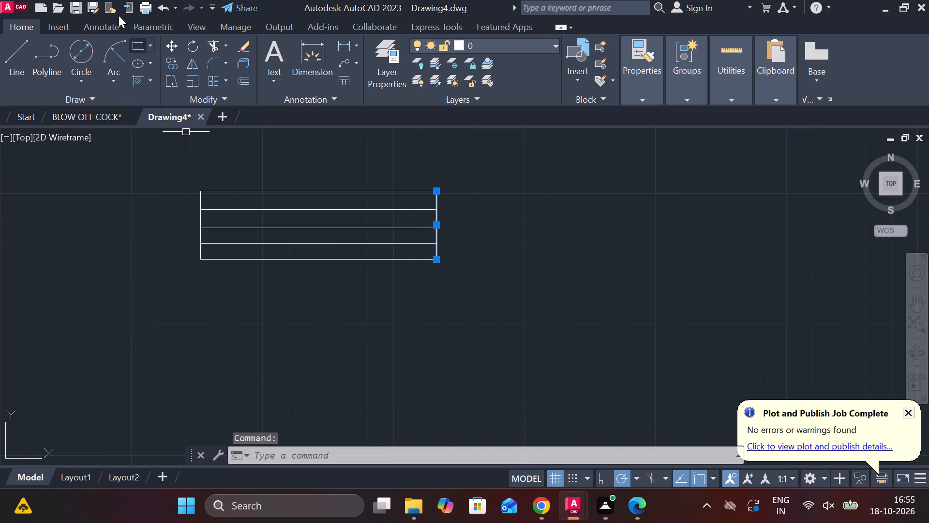
{"action": "left_click", "coordinate": [174, 64]}
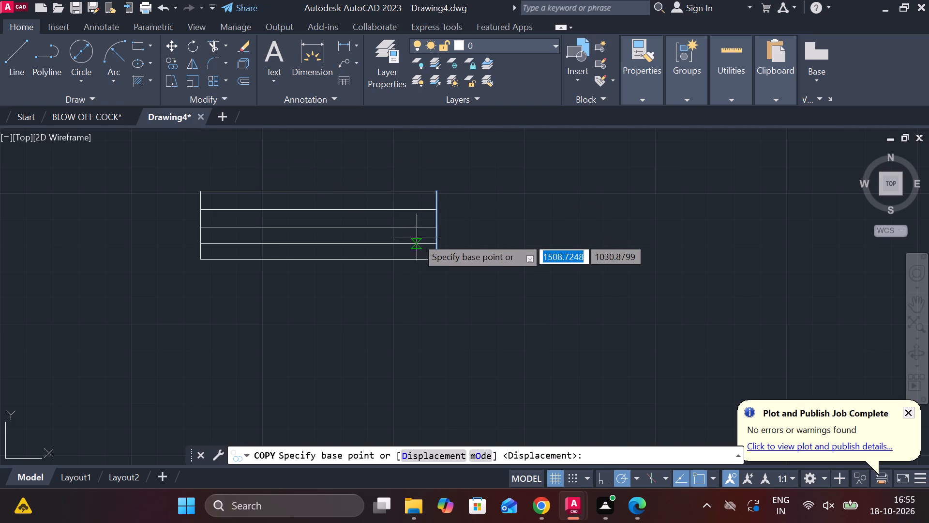
{"action": "left_click", "coordinate": [435, 232]}
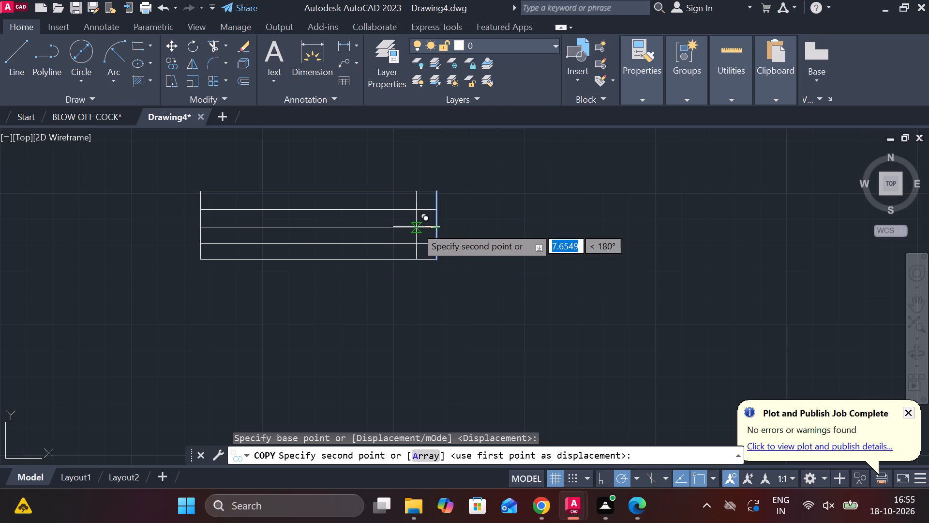
{"action": "scroll", "coordinate": [416, 227], "scroll_direction": "up", "scroll_amount": 4}
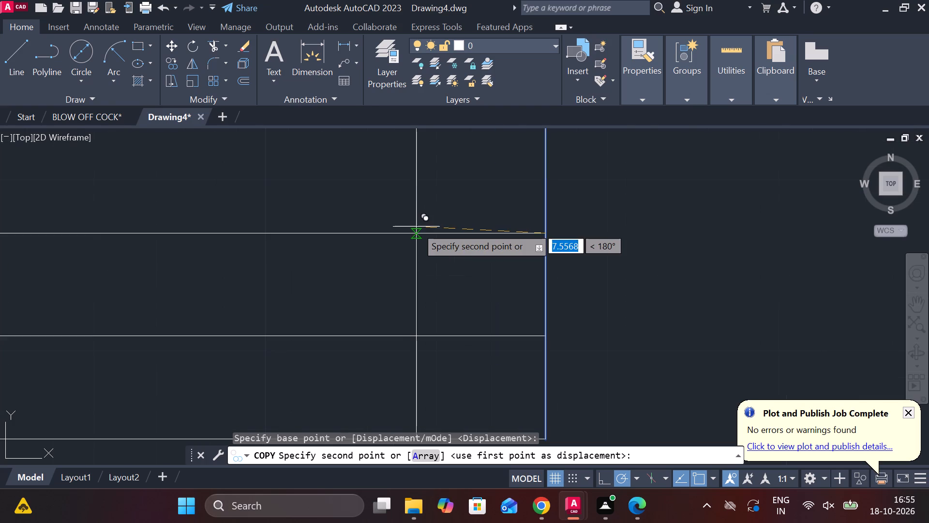
{"action": "scroll", "coordinate": [416, 227], "scroll_direction": "down", "scroll_amount": 2}
{"action": "scroll", "coordinate": [416, 227], "scroll_direction": "up", "scroll_amount": 2}
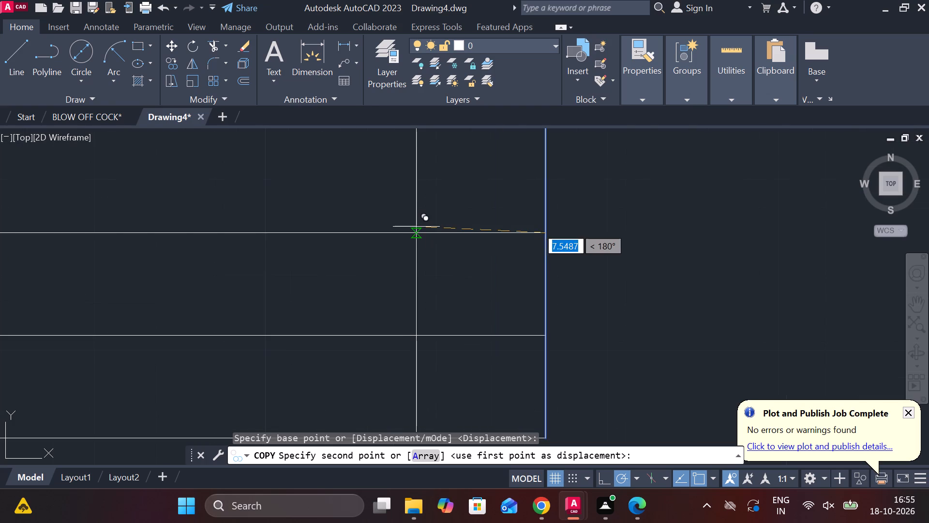
{"action": "key", "text": "7"}
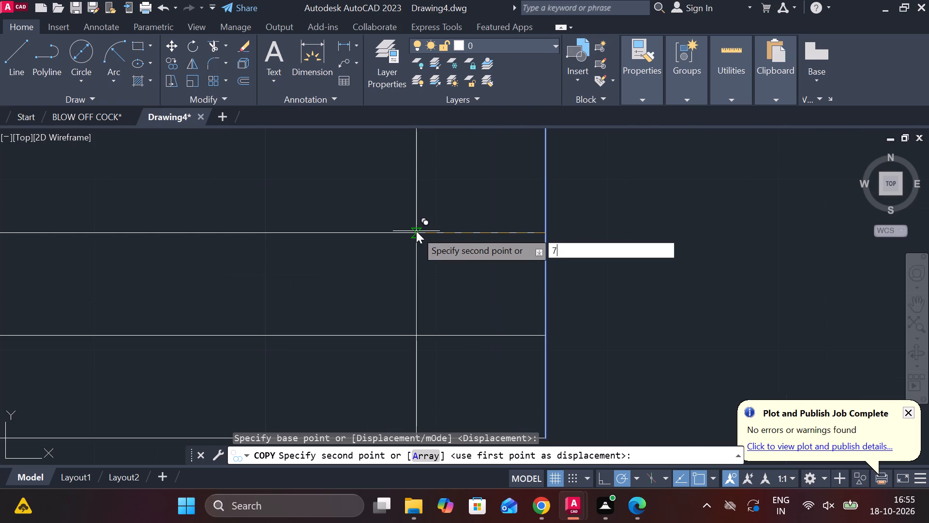
{"action": "key", "text": "Return"}
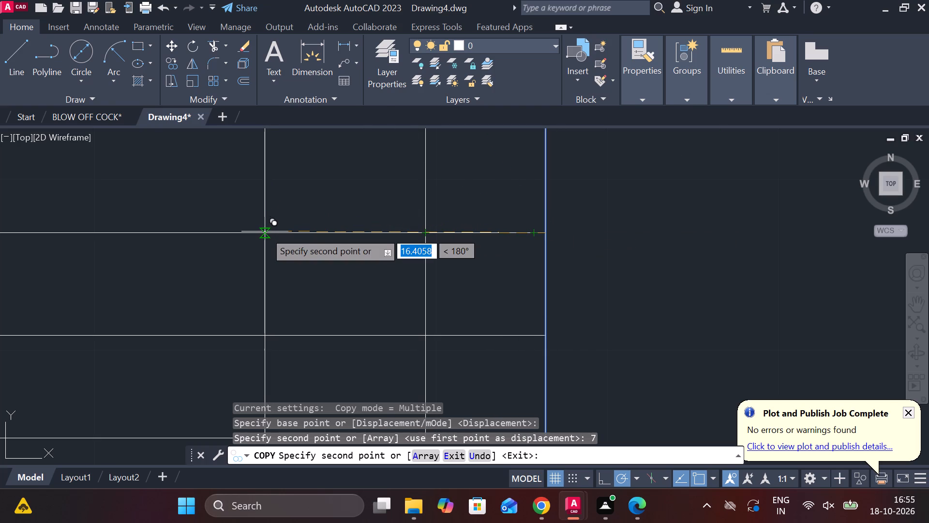
{"action": "type", "text": "12"}
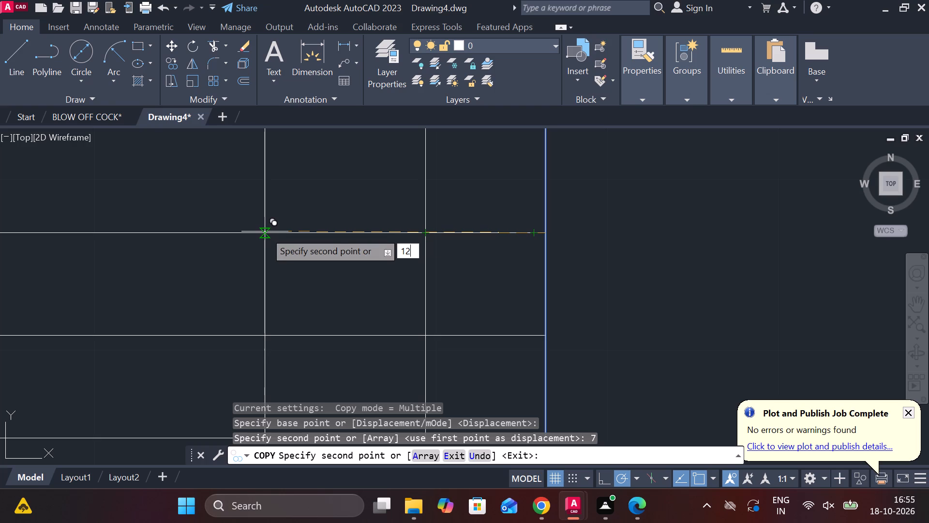
{"action": "key", "text": "Return"}
{"action": "scroll", "coordinate": [272, 231], "scroll_direction": "down", "scroll_amount": 2}
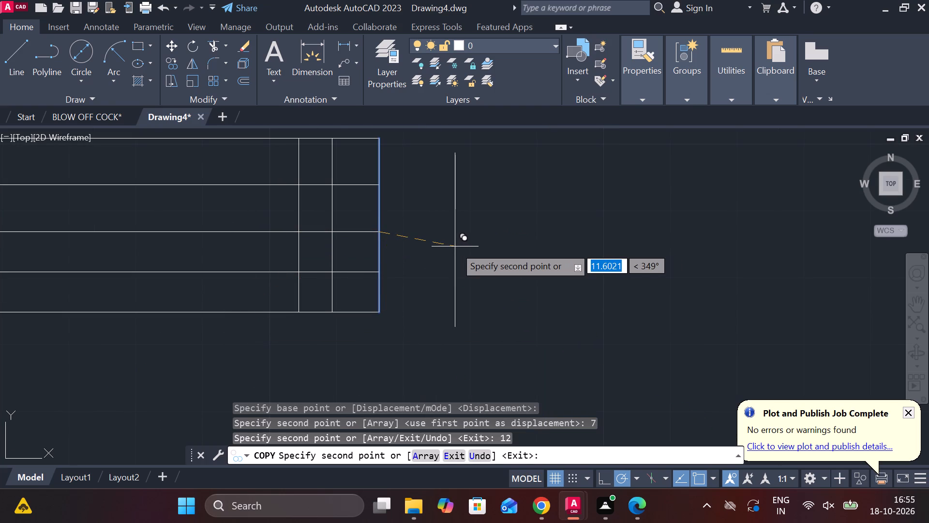
{"action": "key", "text": "Escape"}
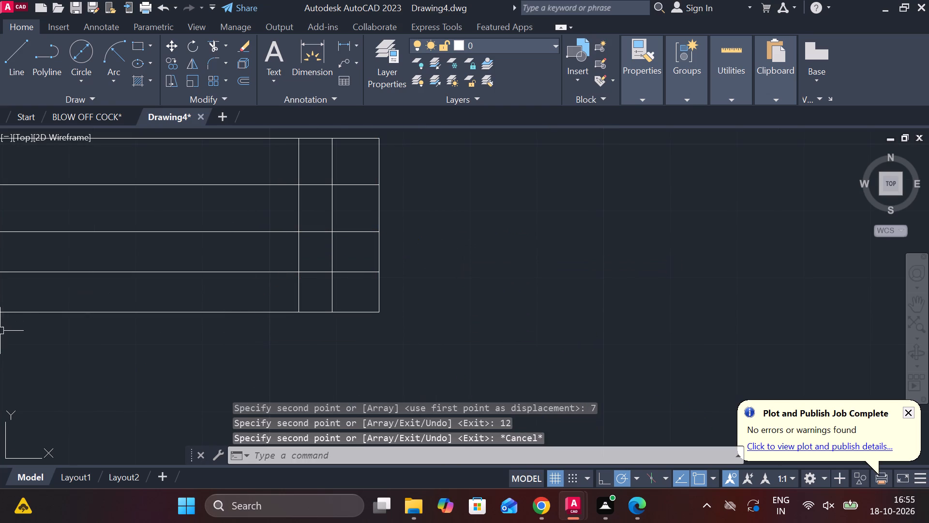
Copy the side view rectangle's left edge inward at distances of 7 and 12.
{"action": "scroll", "coordinate": [14, 272], "scroll_direction": "up", "scroll_amount": 1}
{"action": "scroll", "coordinate": [14, 272], "scroll_direction": "down", "scroll_amount": 2}
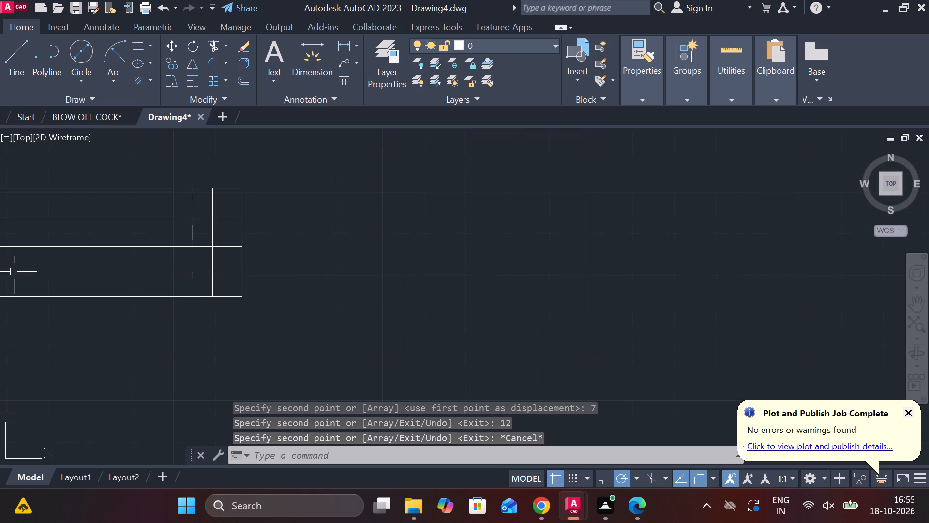
{"action": "scroll", "coordinate": [326, 280], "scroll_direction": "down", "scroll_amount": 2}
{"action": "scroll", "coordinate": [107, 278], "scroll_direction": "up", "scroll_amount": 2}
{"action": "scroll", "coordinate": [212, 269], "scroll_direction": "up", "scroll_amount": 1}
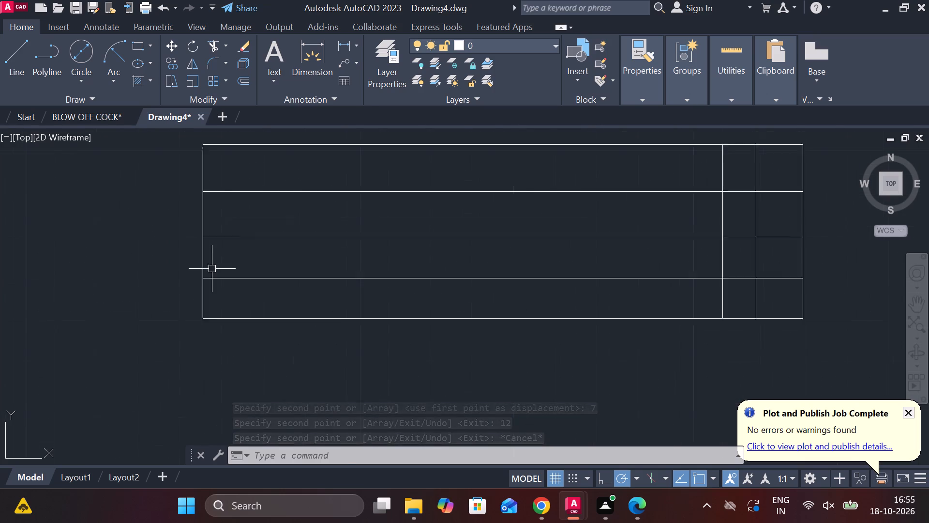
{"action": "scroll", "coordinate": [212, 269], "scroll_direction": "up", "scroll_amount": 2}
{"action": "left_click", "coordinate": [190, 261]}
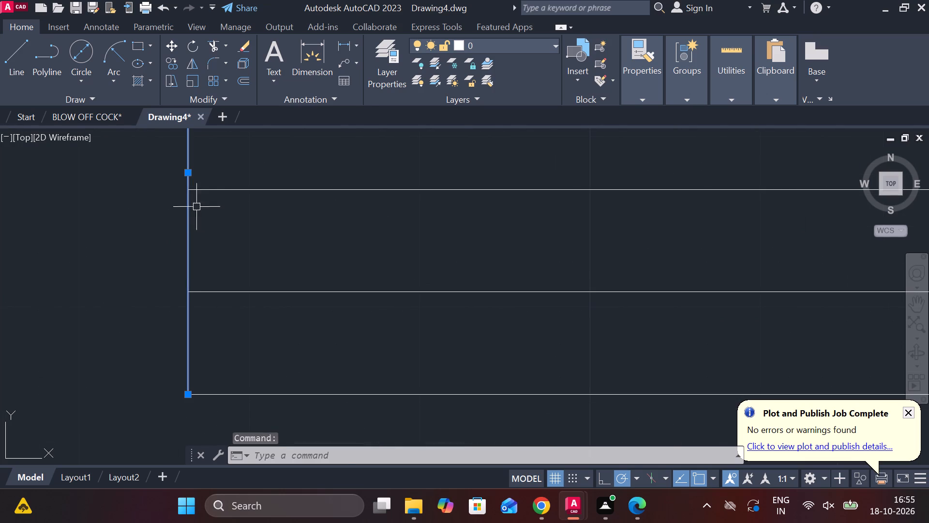
{"action": "left_click", "coordinate": [172, 60]}
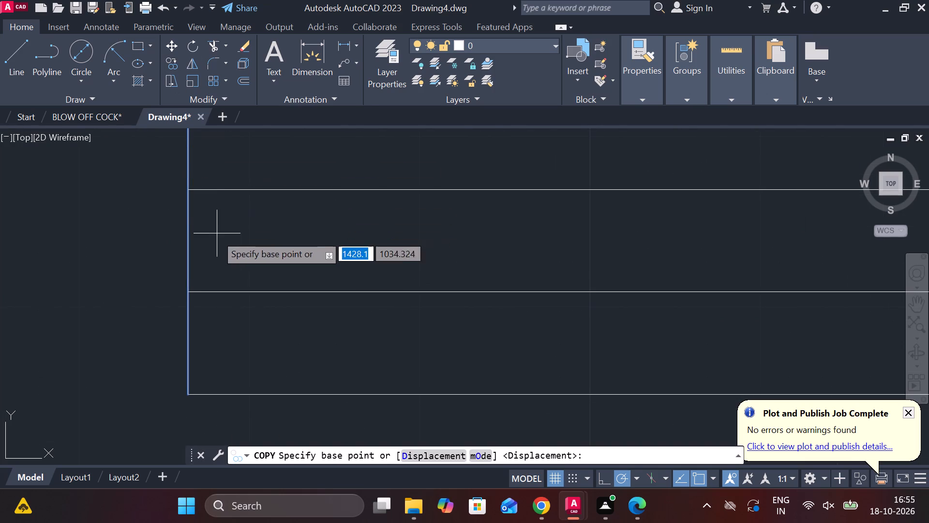
{"action": "left_click", "coordinate": [185, 235]}
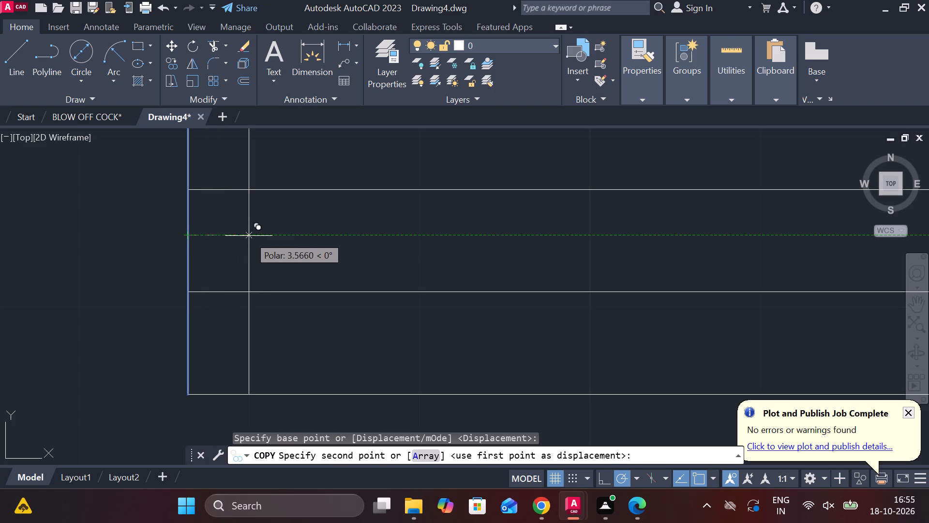
{"action": "key", "text": "7"}
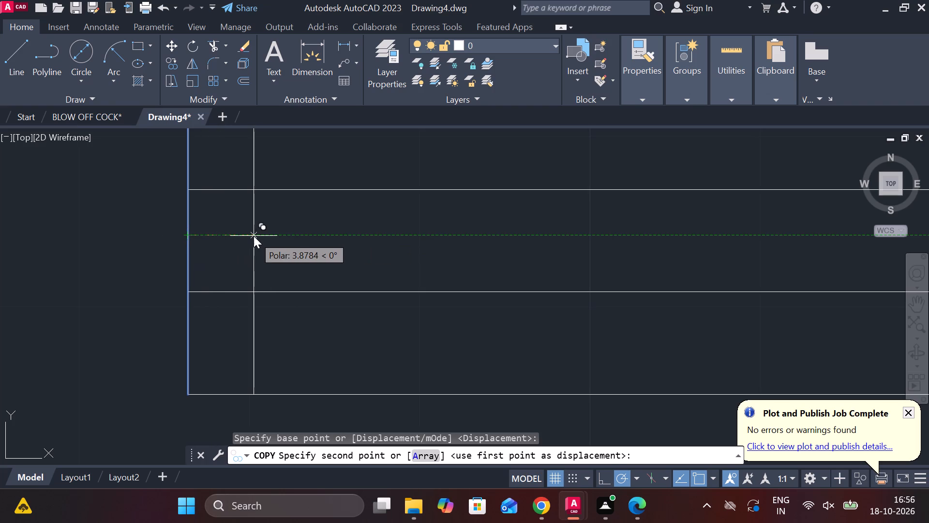
{"action": "key", "text": "Return"}
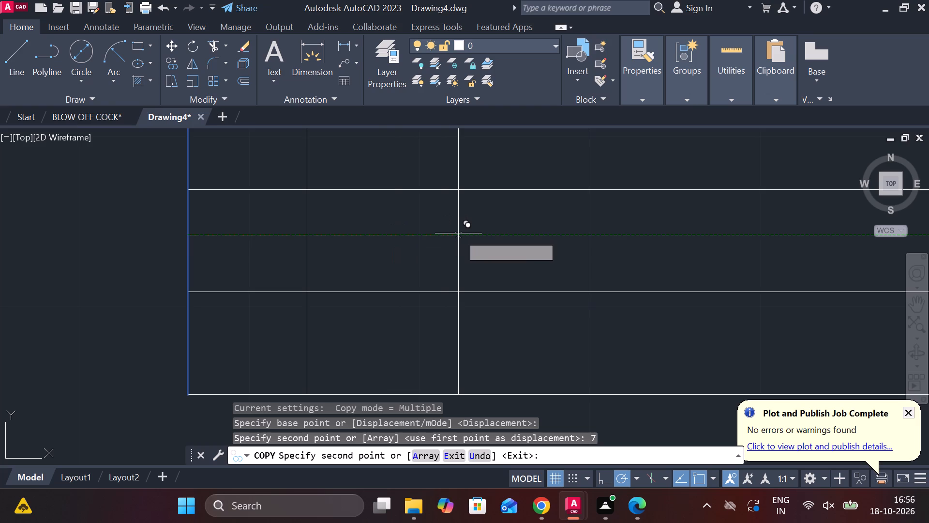
{"action": "key", "text": "1"}
{"action": "key", "text": "2"}
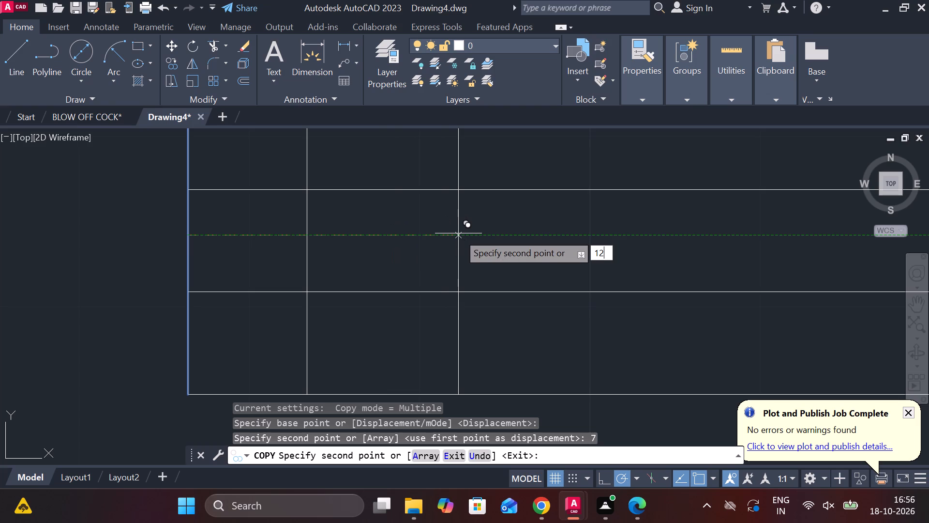
{"action": "key", "text": "Return"}
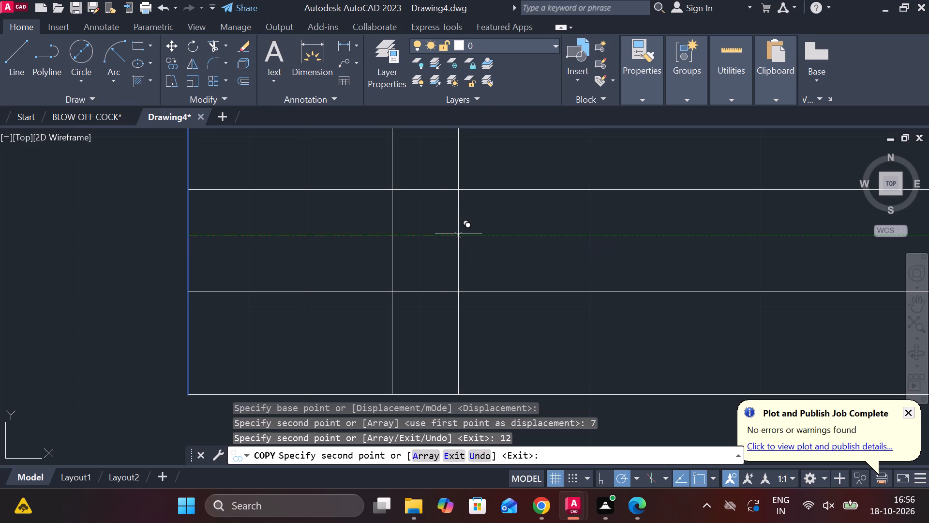
{"action": "scroll", "coordinate": [458, 233], "scroll_direction": "down", "scroll_amount": 4}
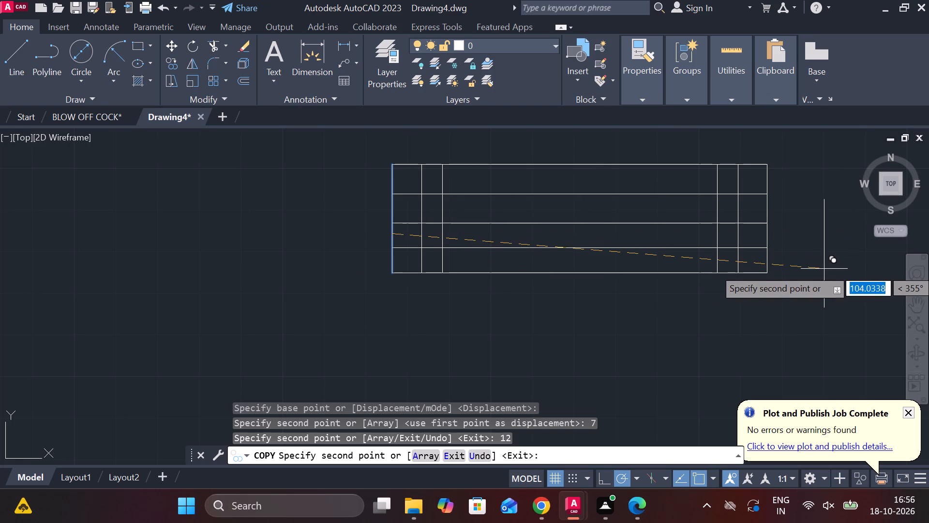
{"action": "key", "text": "Escape"}
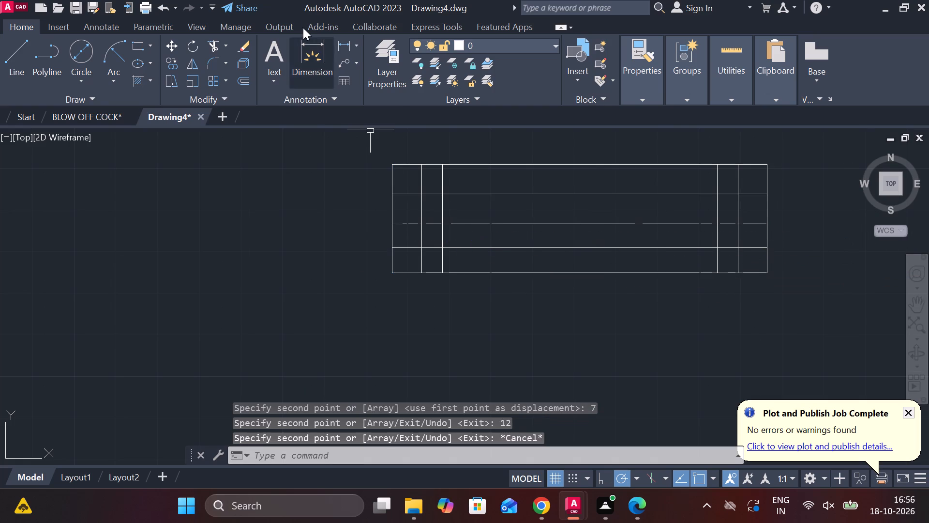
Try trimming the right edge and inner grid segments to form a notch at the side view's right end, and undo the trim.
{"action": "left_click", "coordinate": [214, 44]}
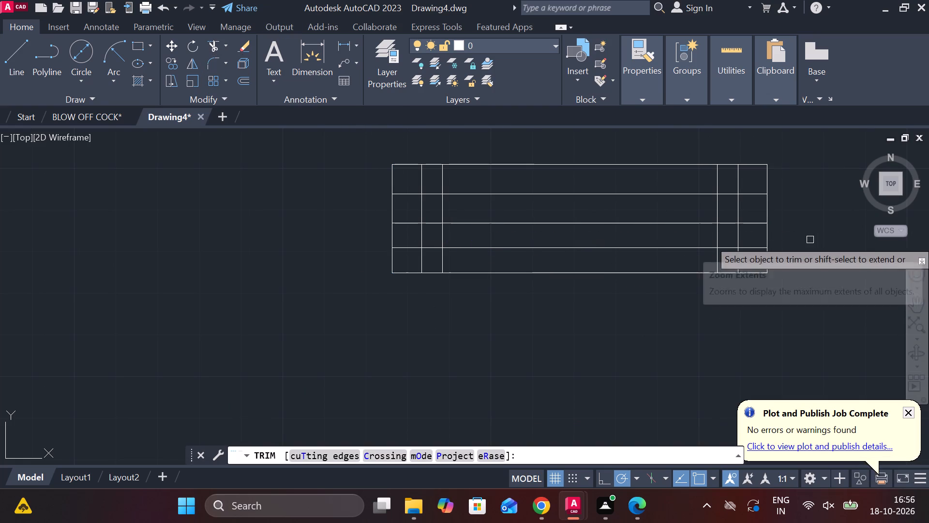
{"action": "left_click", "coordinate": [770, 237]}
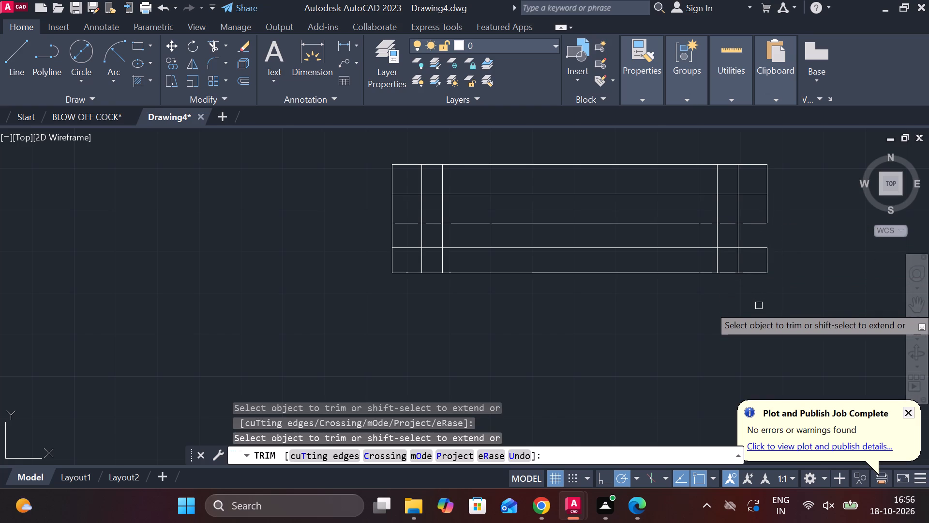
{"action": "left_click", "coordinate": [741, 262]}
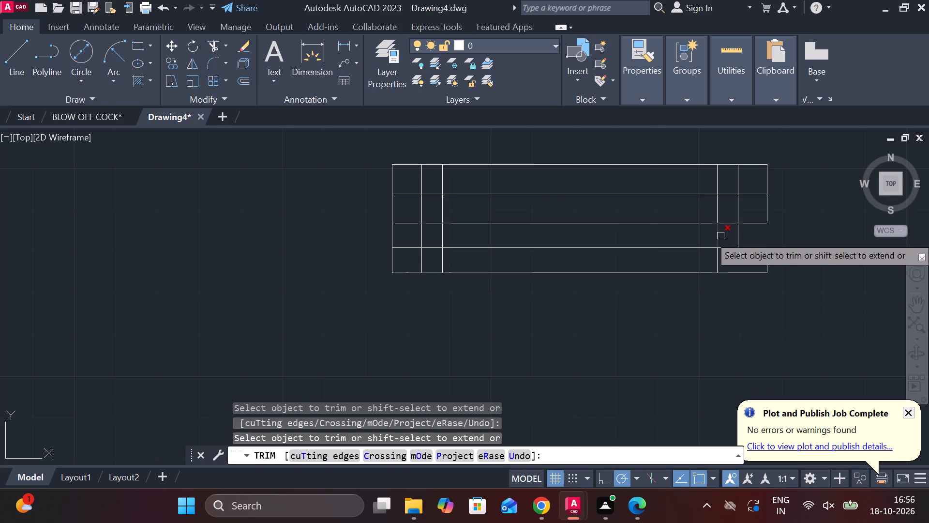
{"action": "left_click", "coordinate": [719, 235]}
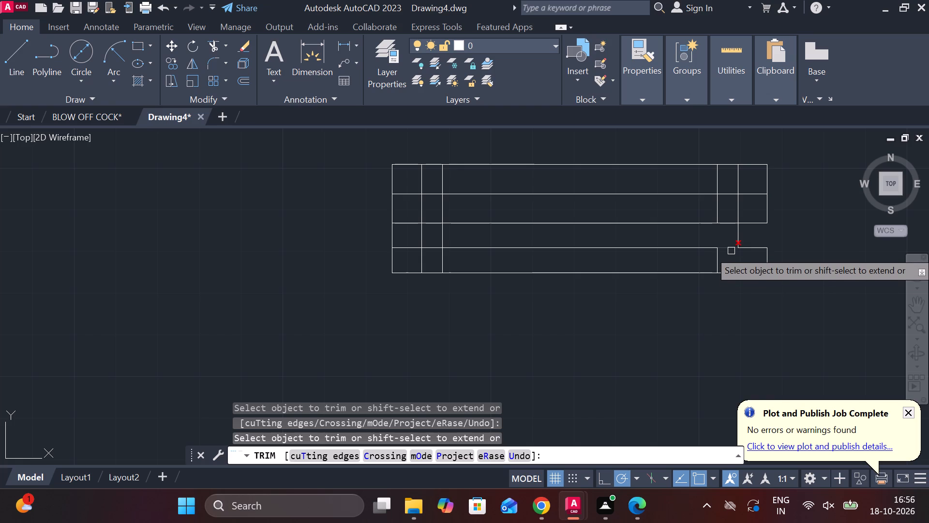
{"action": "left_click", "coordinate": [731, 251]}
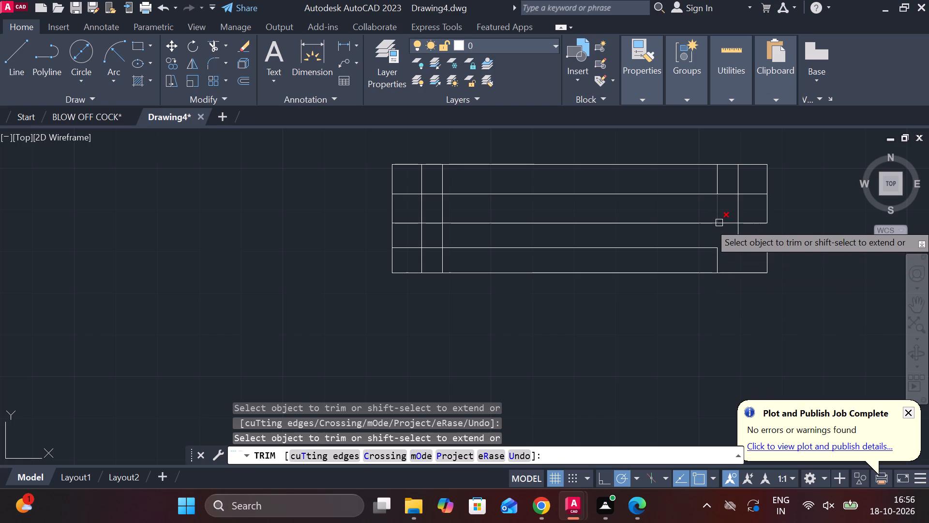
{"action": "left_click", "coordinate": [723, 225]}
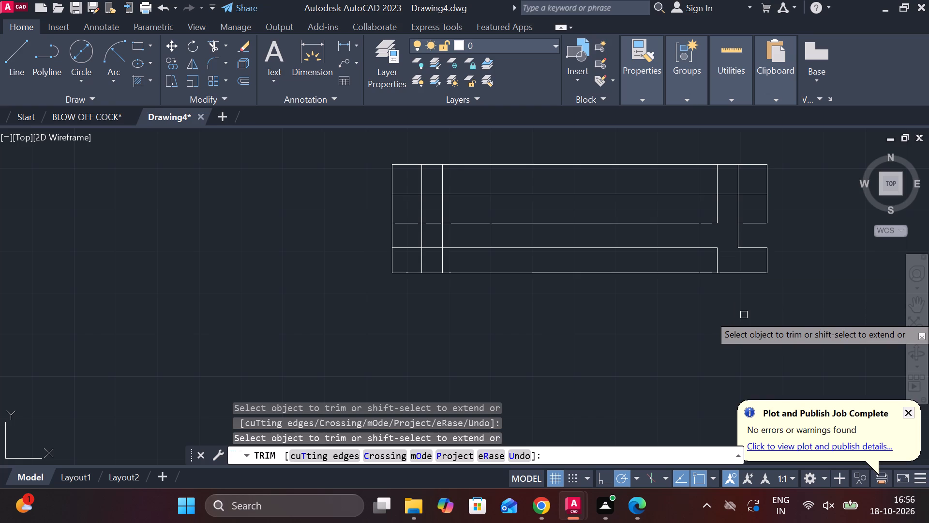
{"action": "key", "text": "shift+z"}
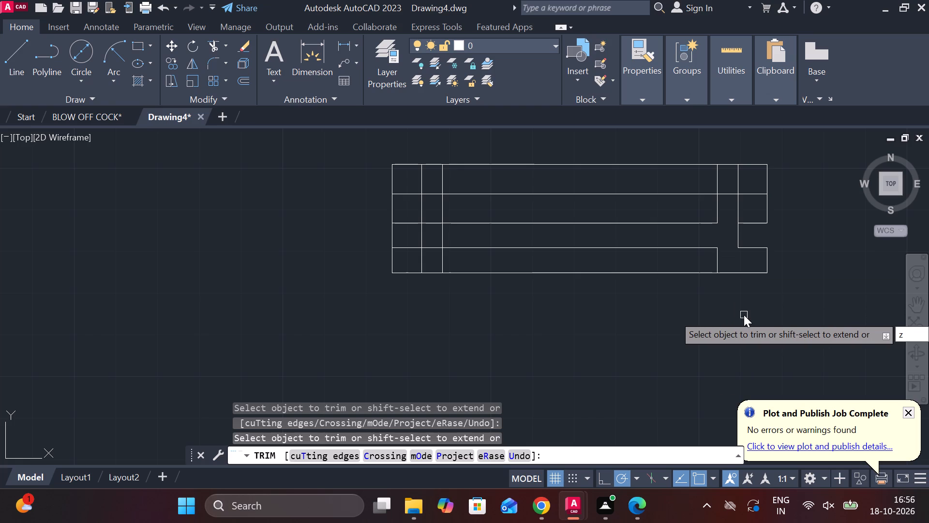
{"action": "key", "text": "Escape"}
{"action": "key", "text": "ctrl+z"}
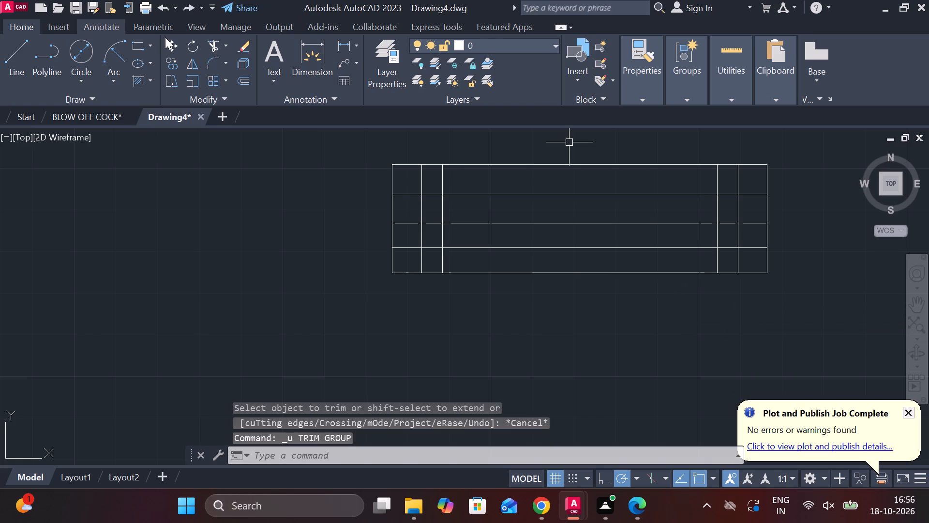
Trim the outer edge and inner grid segments at the side view's right end to form a notch between heights 6 and 12.
{"action": "left_click", "coordinate": [211, 45]}
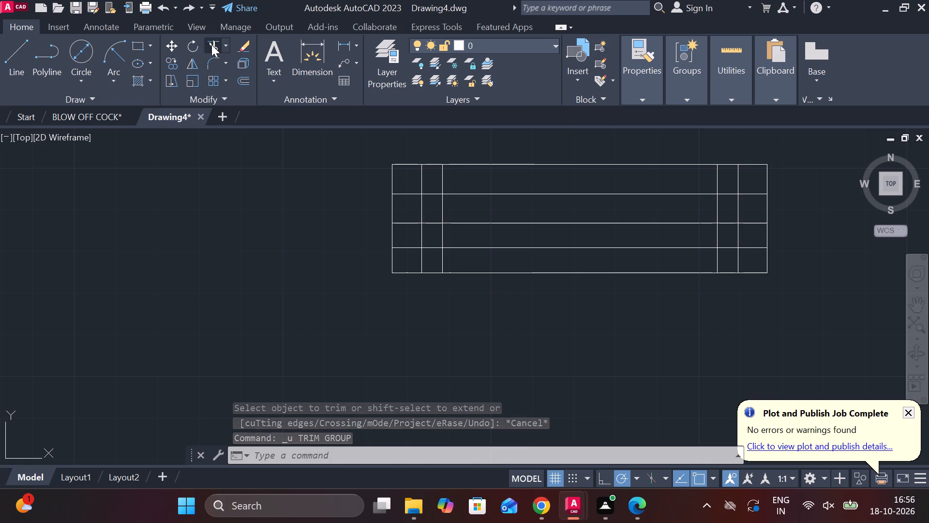
{"action": "left_click", "coordinate": [767, 236]}
{"action": "left_click", "coordinate": [733, 261]}
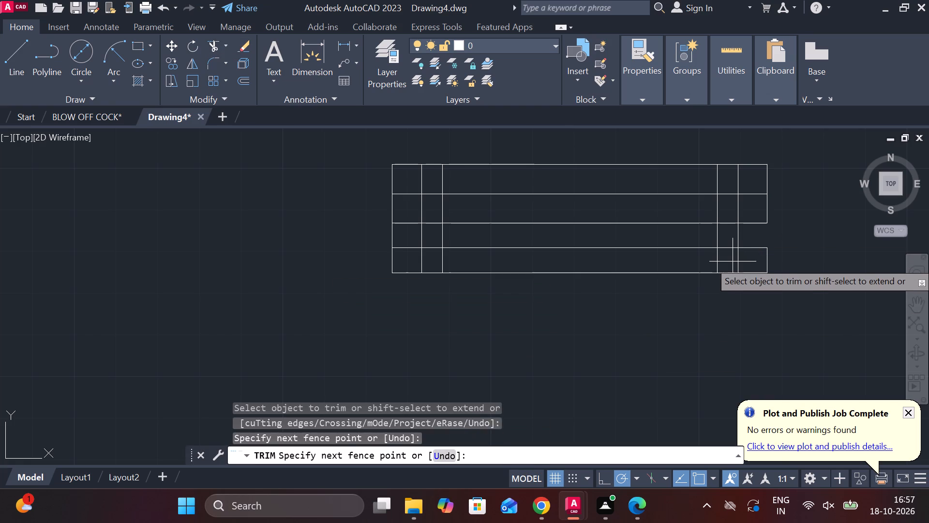
{"action": "left_click", "coordinate": [742, 262]}
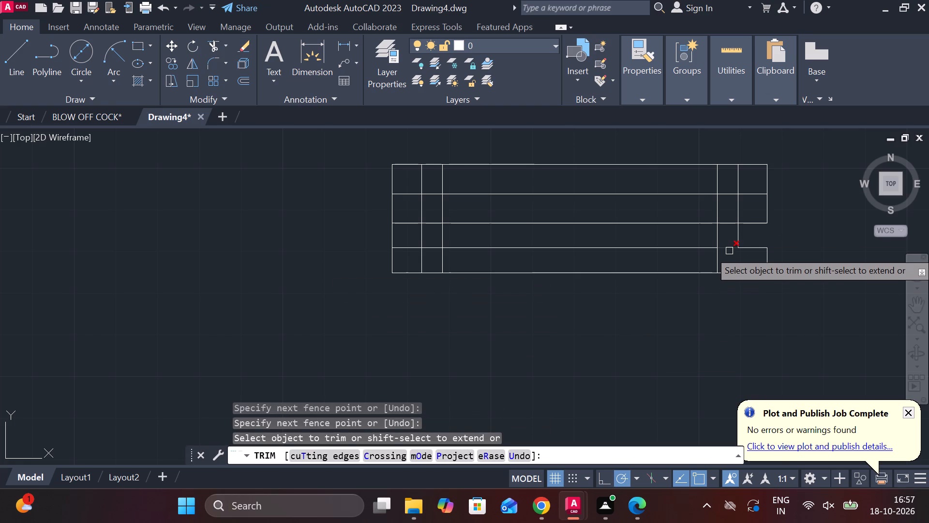
{"action": "left_click", "coordinate": [729, 250]}
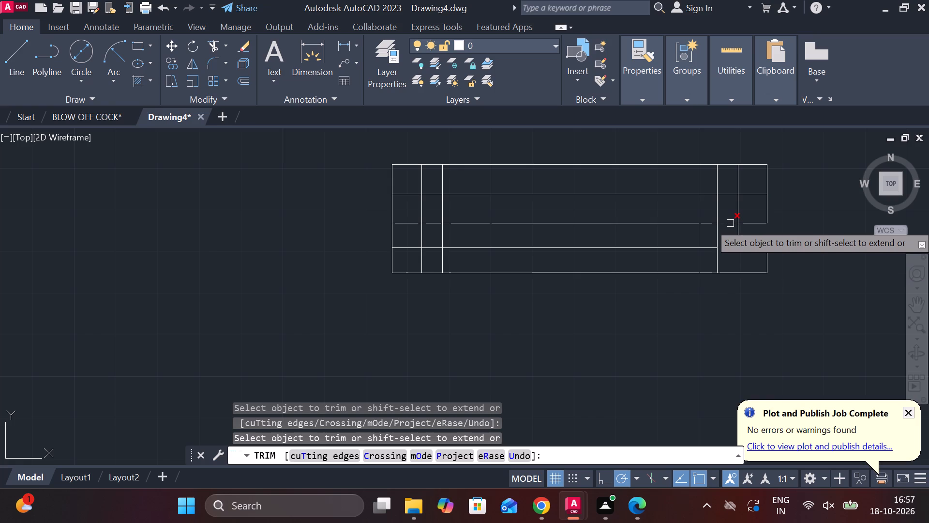
{"action": "left_click", "coordinate": [730, 223]}
{"action": "left_click", "coordinate": [740, 211]}
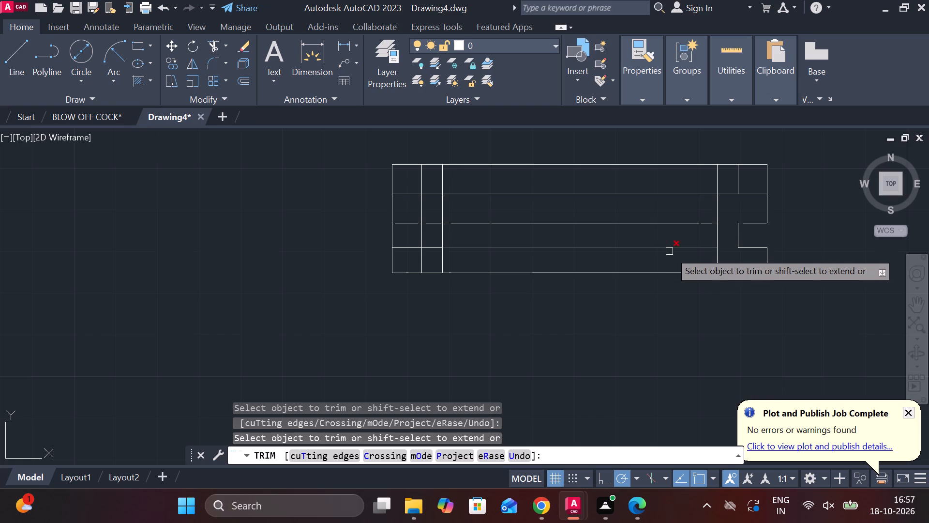
Trim the middle spans of the horizontal lines at heights 12 and 19 in the side view.
{"action": "left_click", "coordinate": [676, 221]}
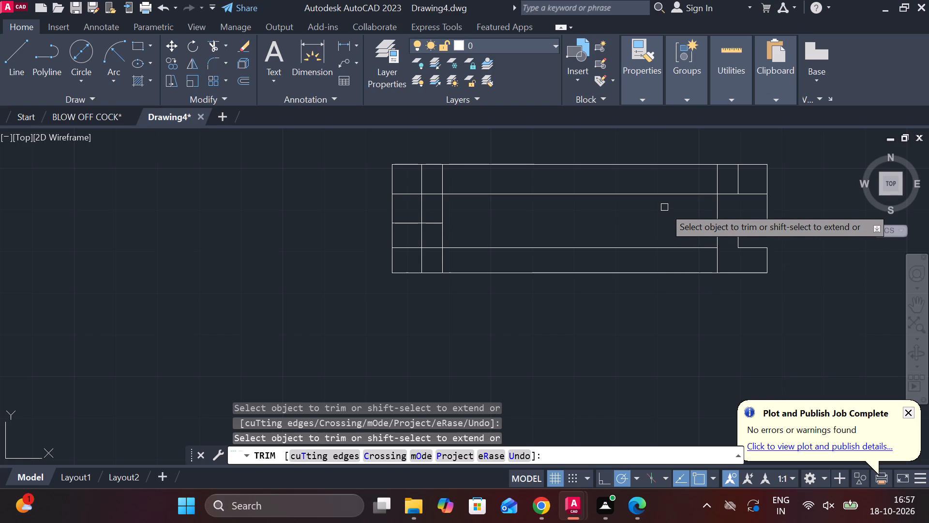
{"action": "left_click", "coordinate": [660, 193]}
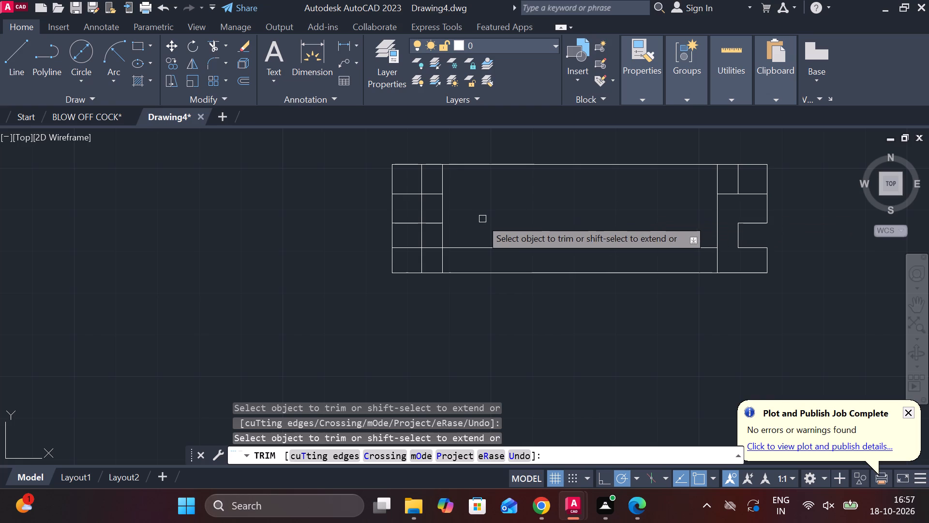
Trim the outer edge and inner grid segments at the side view's left end to form the matching notch.
{"action": "left_click", "coordinate": [391, 235]}
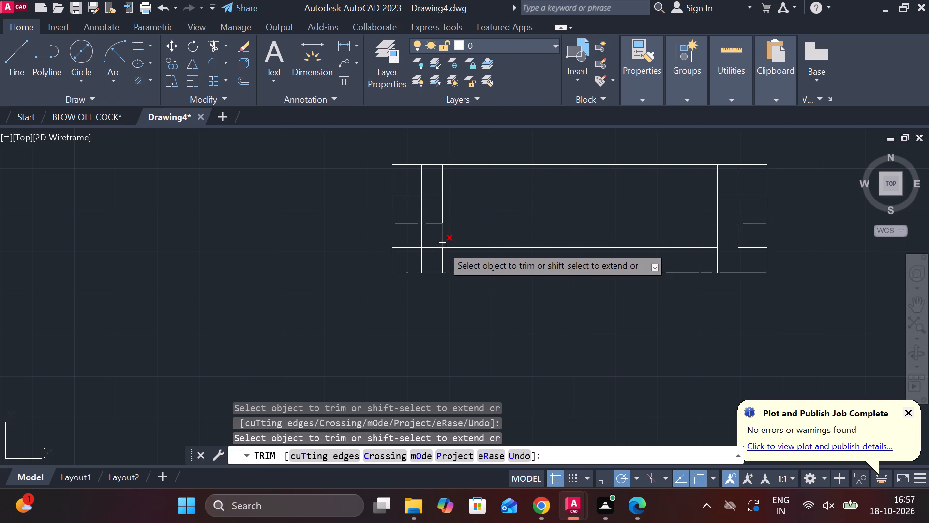
{"action": "left_click", "coordinate": [431, 246]}
{"action": "left_click", "coordinate": [419, 258]}
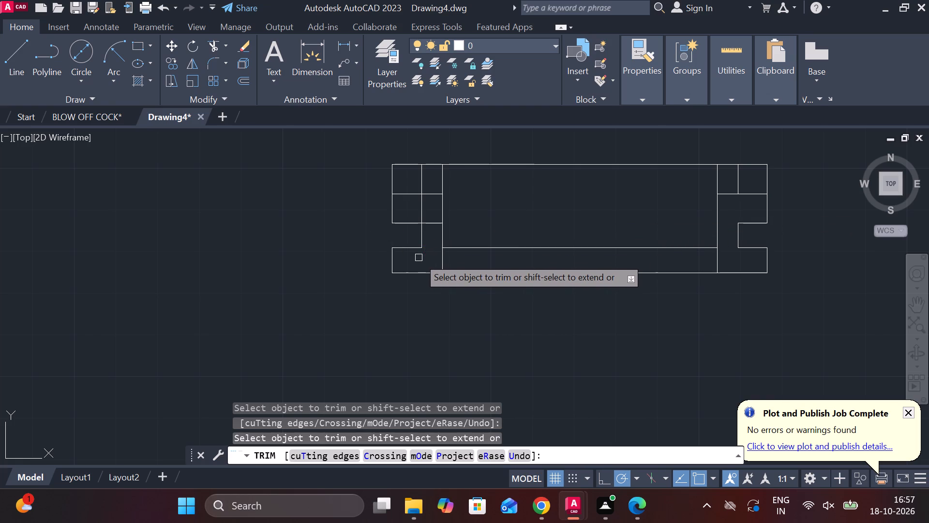
{"action": "left_click", "coordinate": [434, 225]}
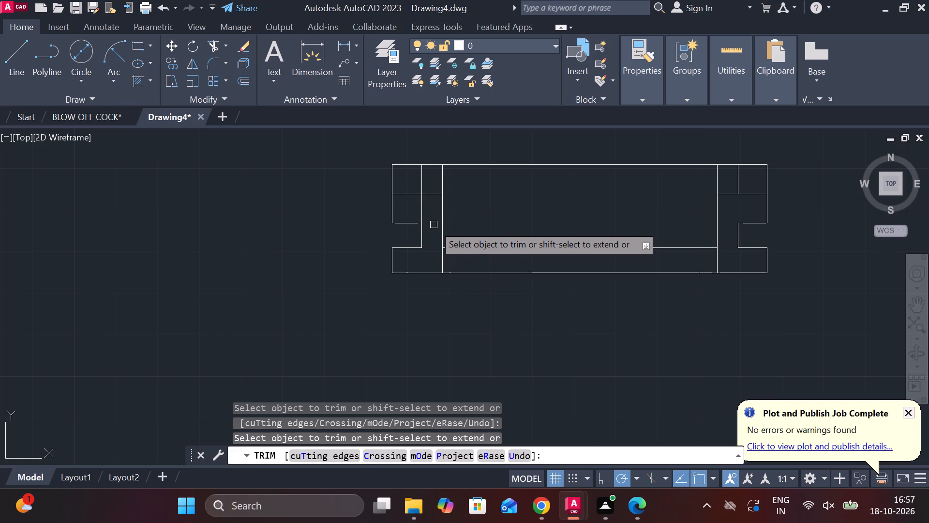
{"action": "left_click", "coordinate": [424, 214]}
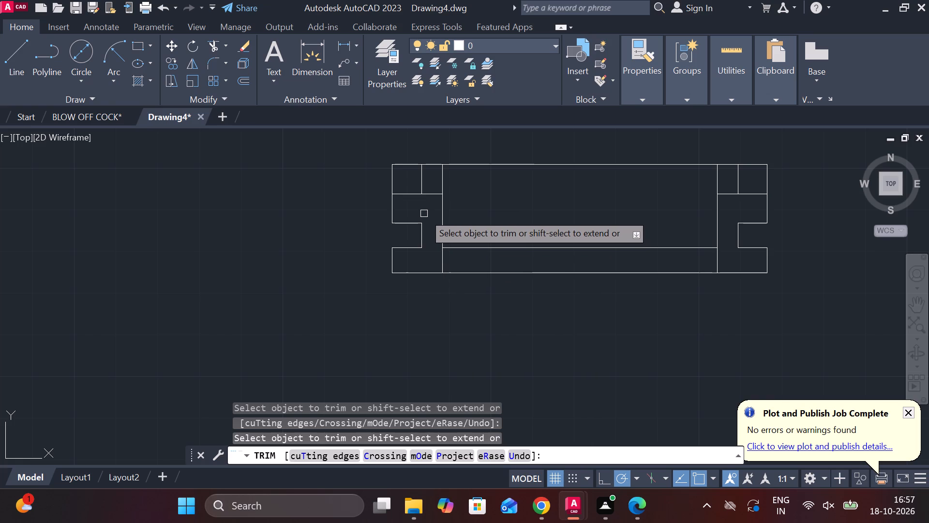
Trim the four vertical segments between the height-19 line and the side view's top edge.
{"action": "left_click", "coordinate": [420, 177]}
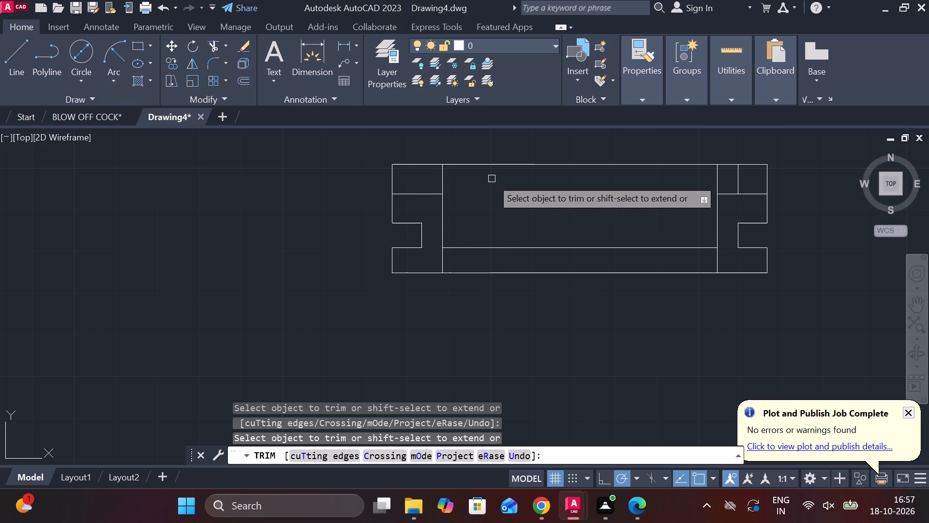
{"action": "left_click", "coordinate": [443, 179]}
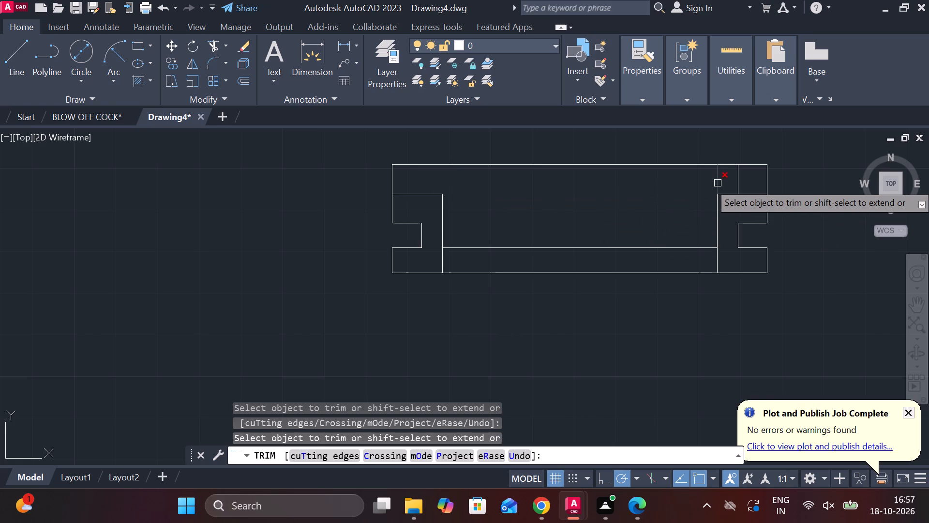
{"action": "left_click", "coordinate": [718, 183]}
{"action": "left_click", "coordinate": [743, 179]}
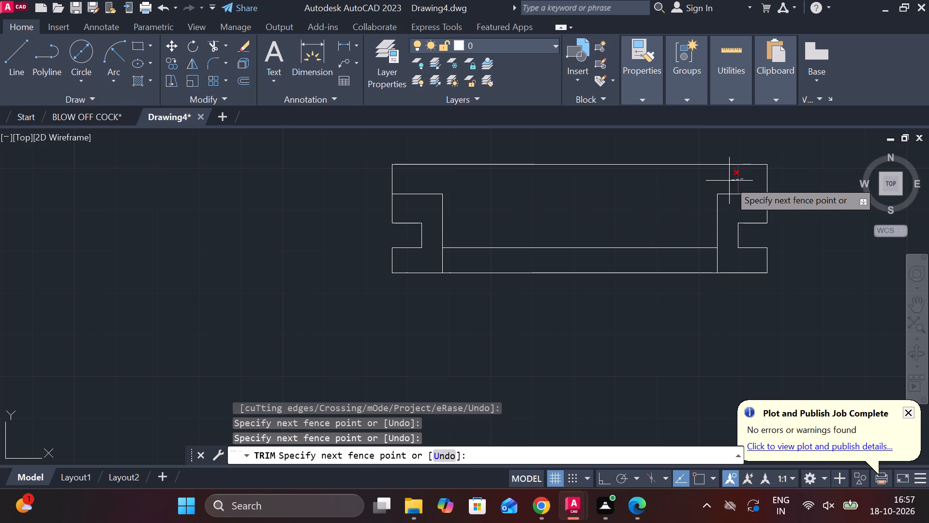
{"action": "left_click", "coordinate": [729, 181]}
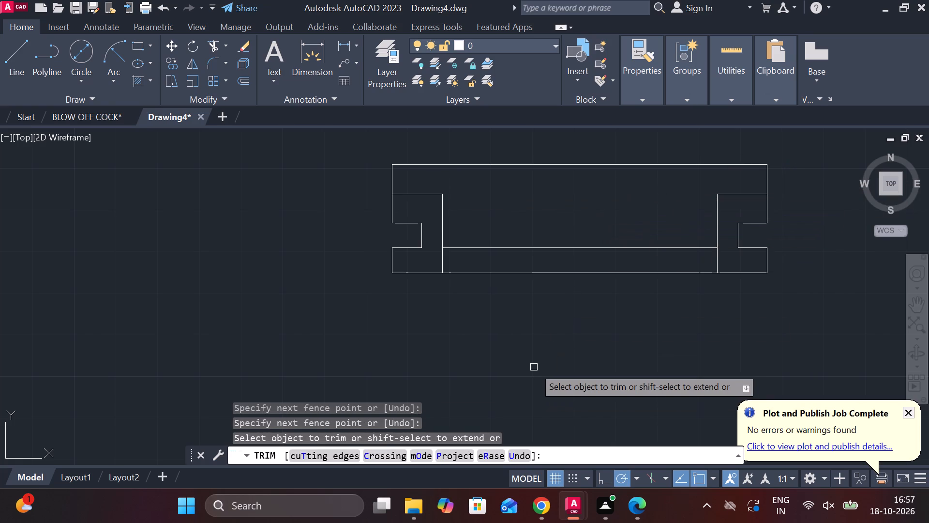
Extend the left stub of the height-19 line across the side view to meet the right stub.
{"action": "key", "text": "Escape"}
{"action": "type", "text": "EX"}
{"action": "key", "text": "Return"}
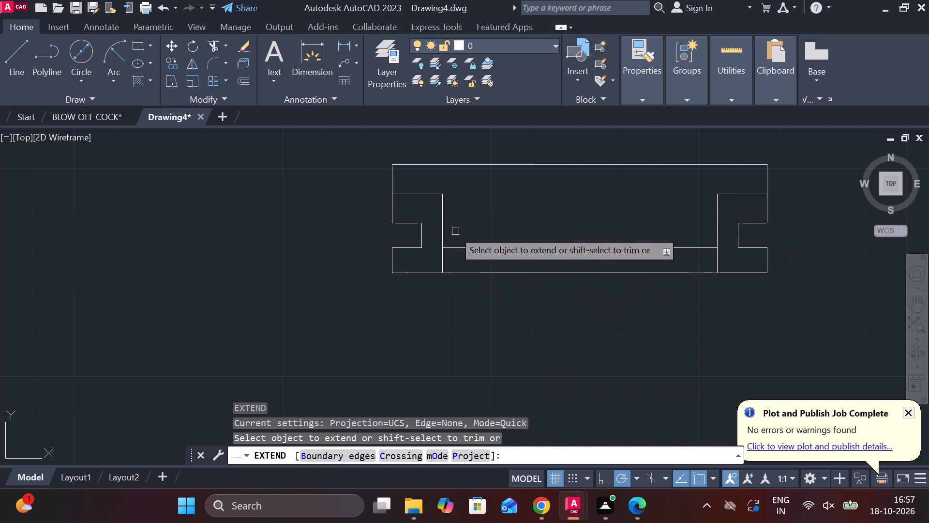
{"action": "left_click", "coordinate": [420, 193]}
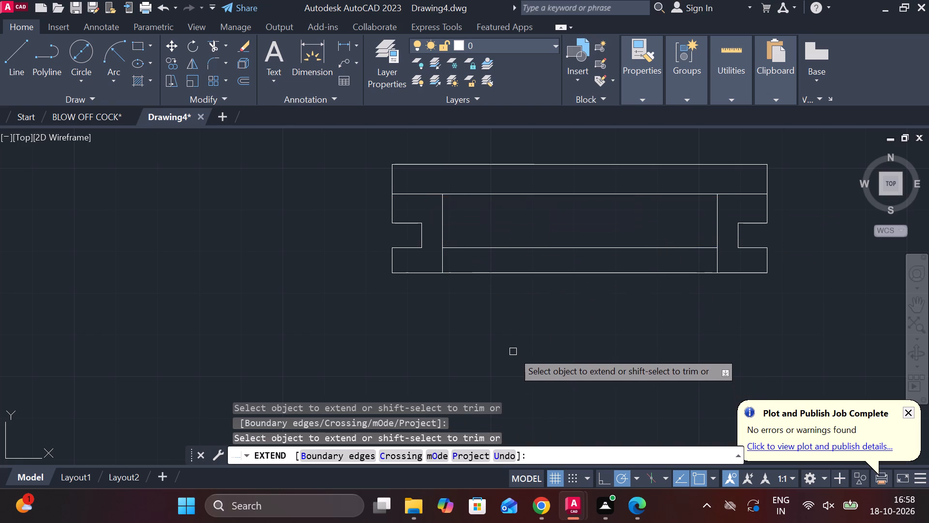
Trim both inner vertical lines between the bottom recess and the height-19 line.
{"action": "left_click", "coordinate": [217, 51]}
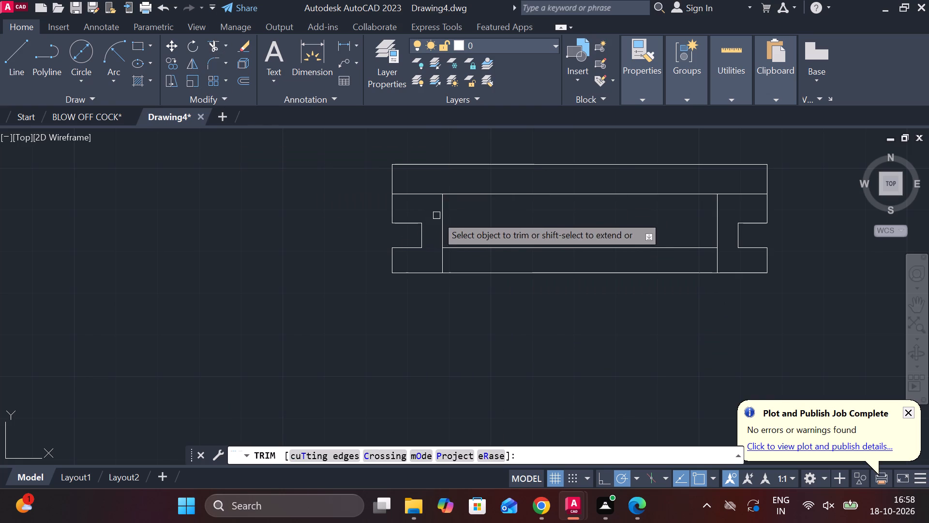
{"action": "left_click", "coordinate": [446, 215]}
{"action": "left_click", "coordinate": [714, 230]}
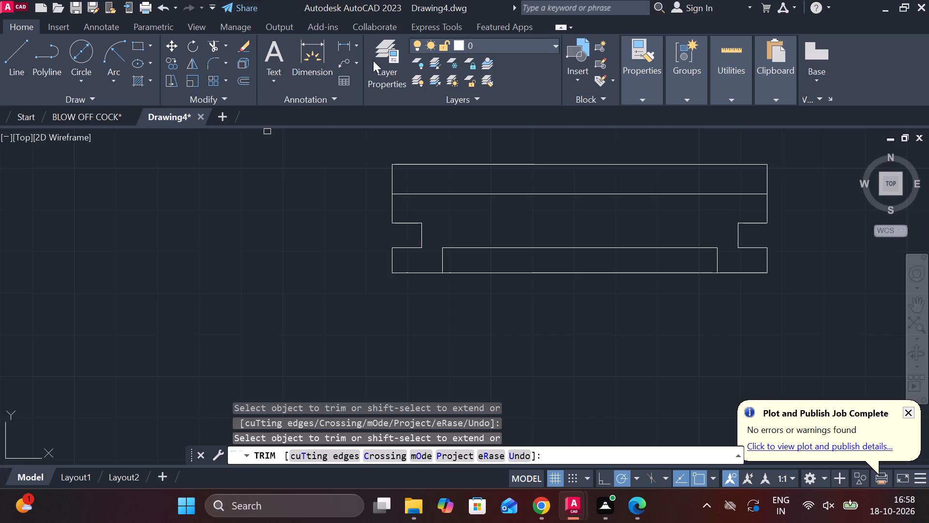
Measure the bottom recess's width with a linear dimension, without placing it.
{"action": "left_click", "coordinate": [341, 50]}
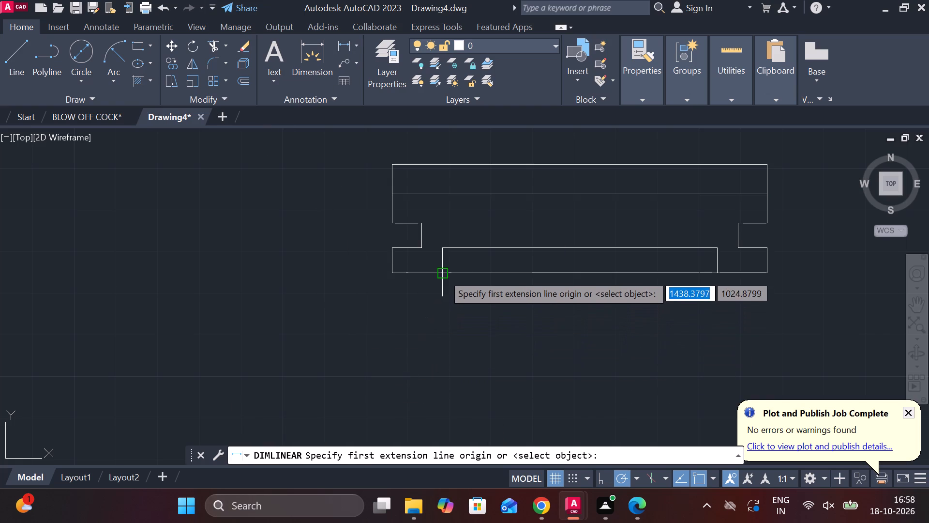
{"action": "left_click", "coordinate": [443, 274]}
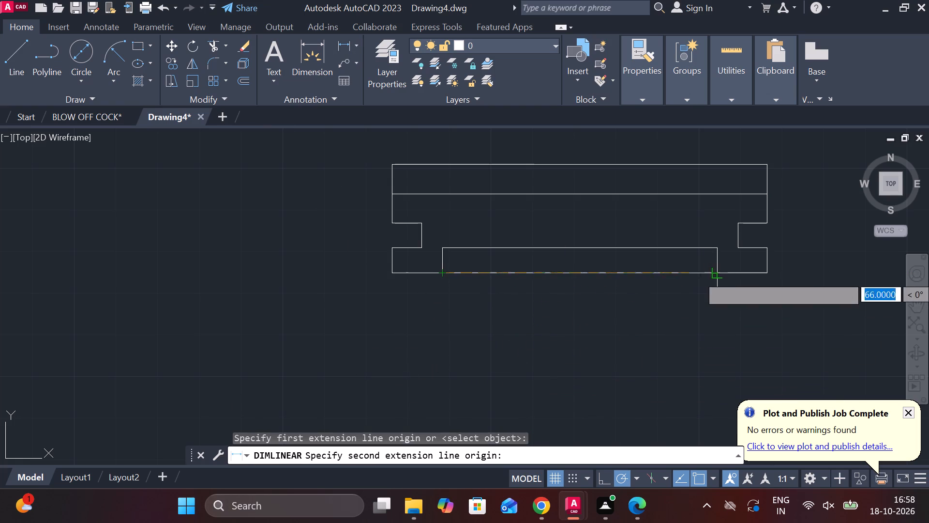
{"action": "left_click", "coordinate": [719, 273]}
{"action": "scroll", "coordinate": [681, 324], "scroll_direction": "up", "scroll_amount": 3}
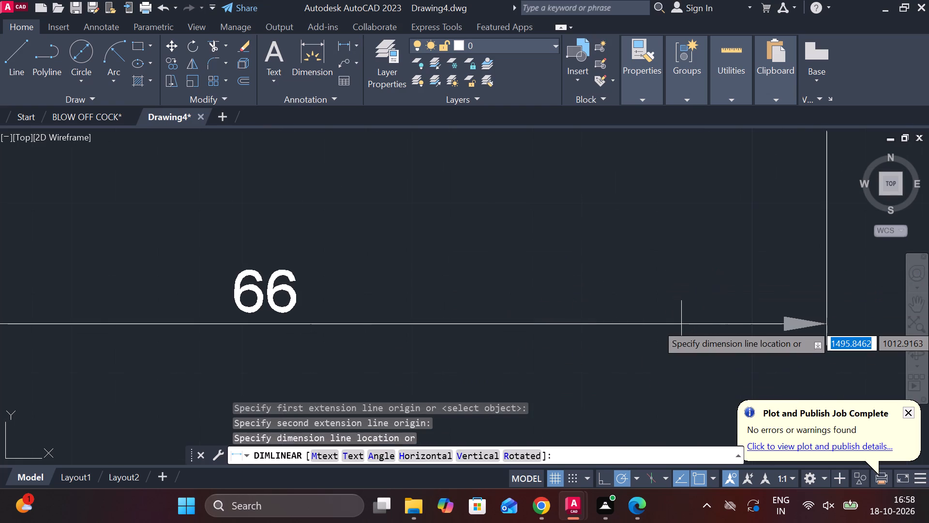
{"action": "scroll", "coordinate": [681, 324], "scroll_direction": "down", "scroll_amount": 2}
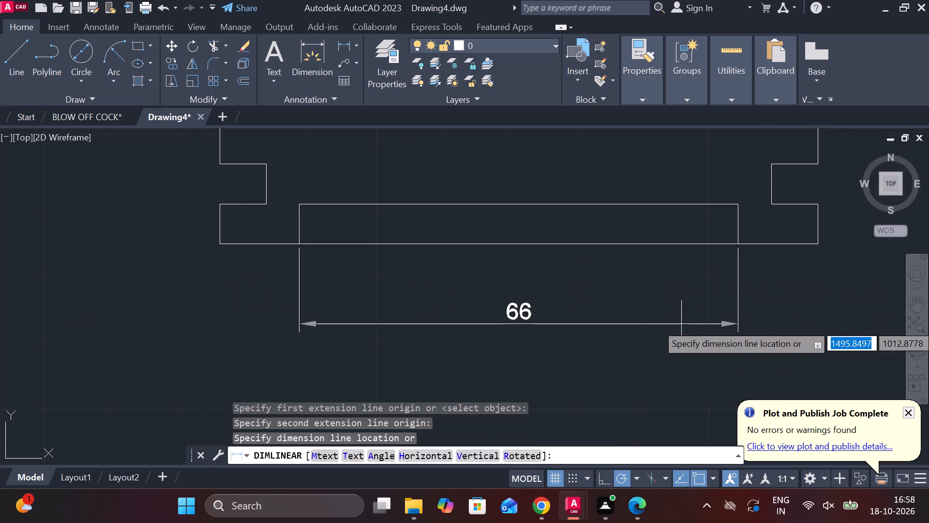
{"action": "scroll", "coordinate": [681, 324], "scroll_direction": "down", "scroll_amount": 1}
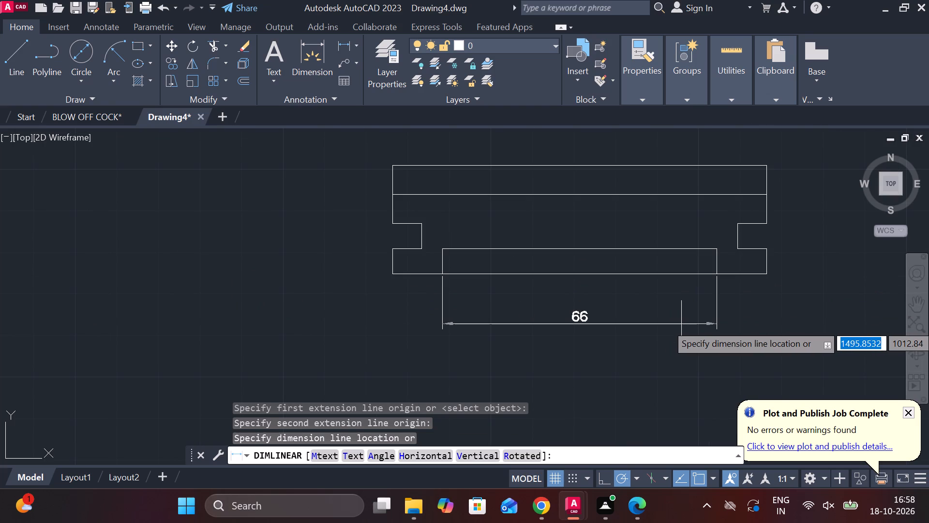
{"action": "key", "text": "Escape"}
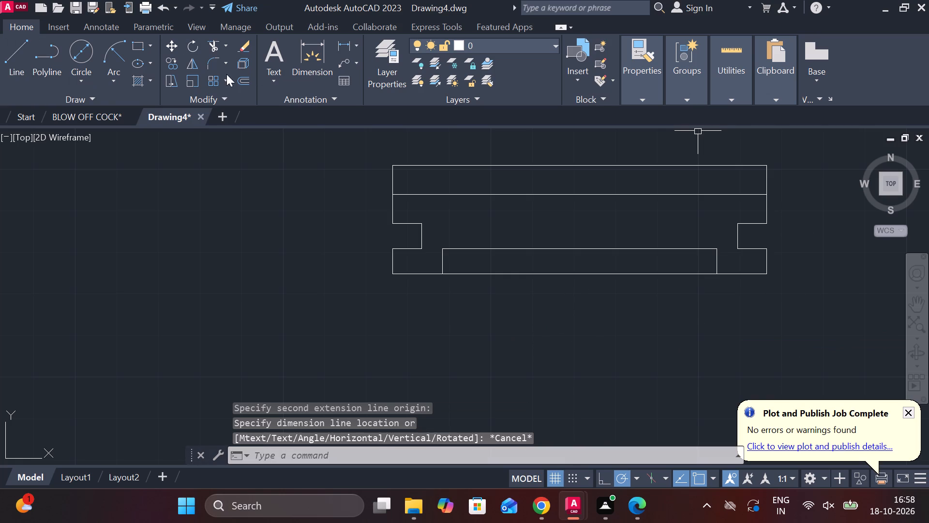
Copy the bottom recess's right edge inward by 3.
{"action": "left_click", "coordinate": [717, 261]}
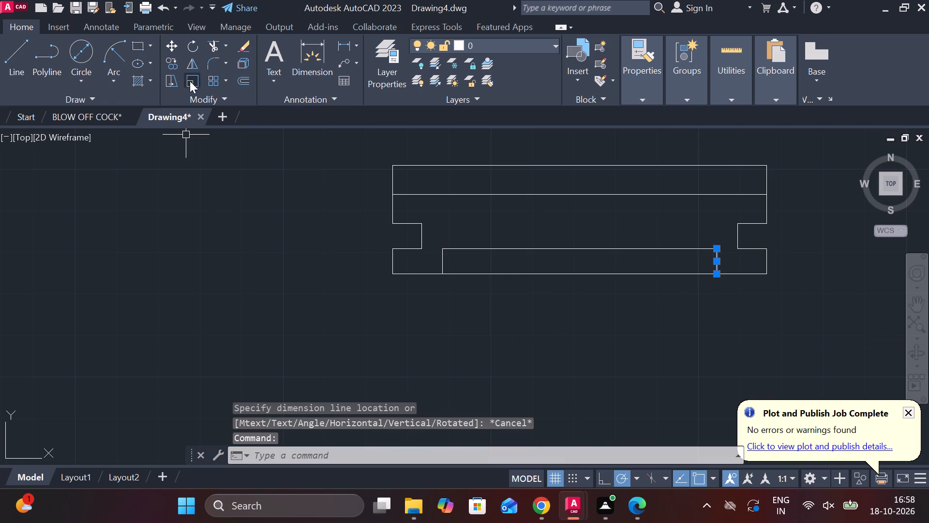
{"action": "left_click", "coordinate": [169, 62]}
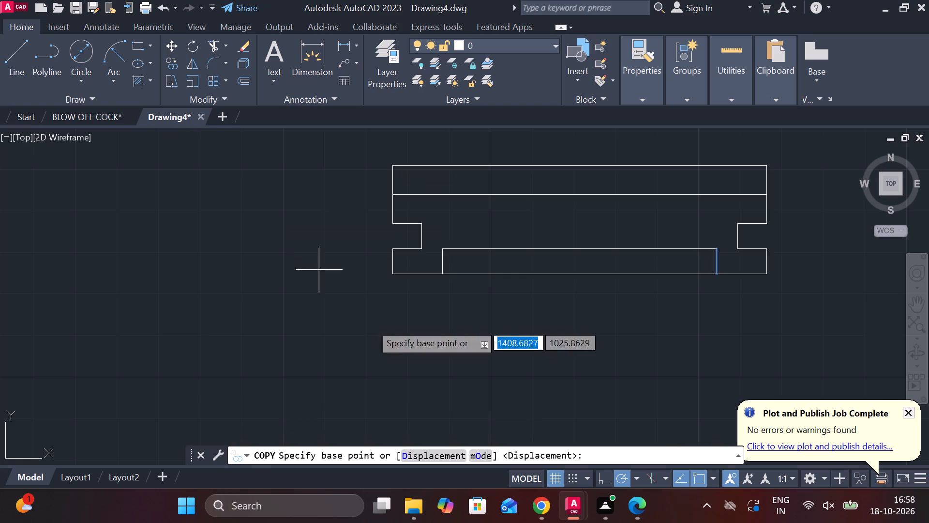
{"action": "left_click", "coordinate": [715, 265]}
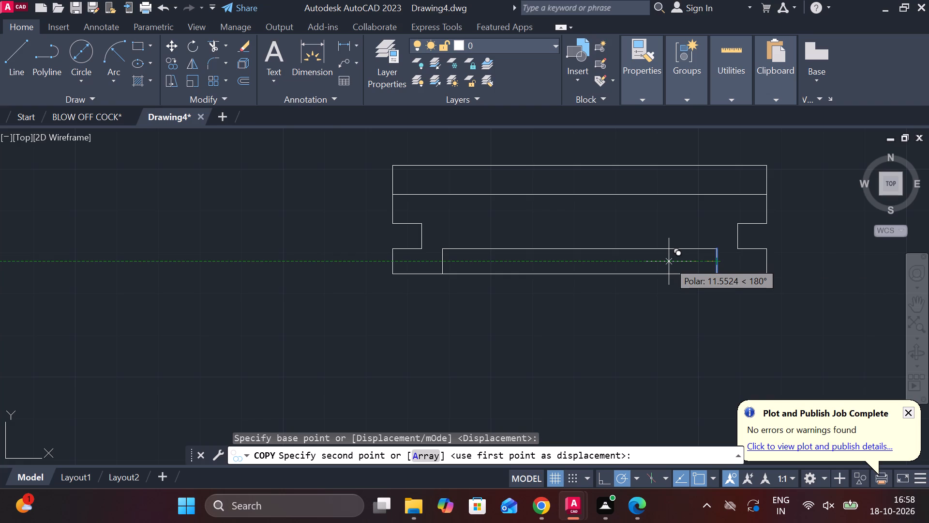
{"action": "key", "text": "3"}
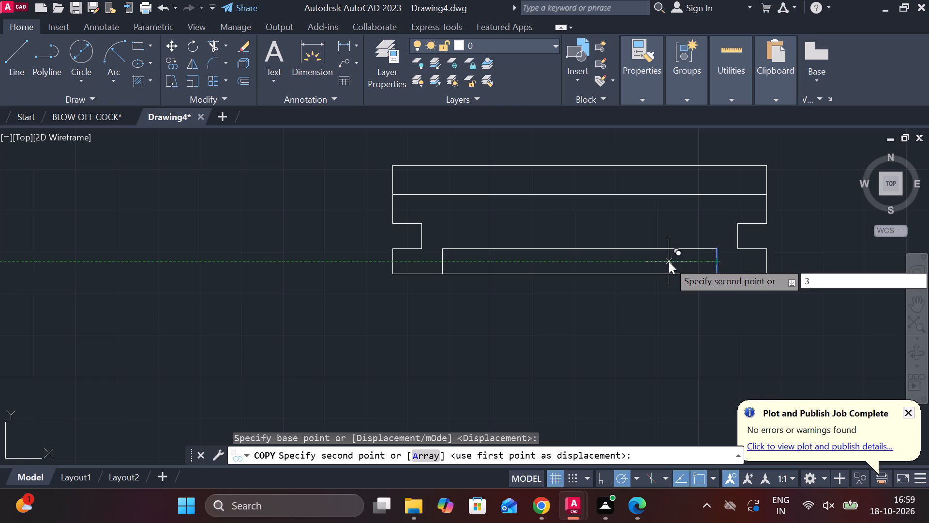
{"action": "key", "text": "Return"}
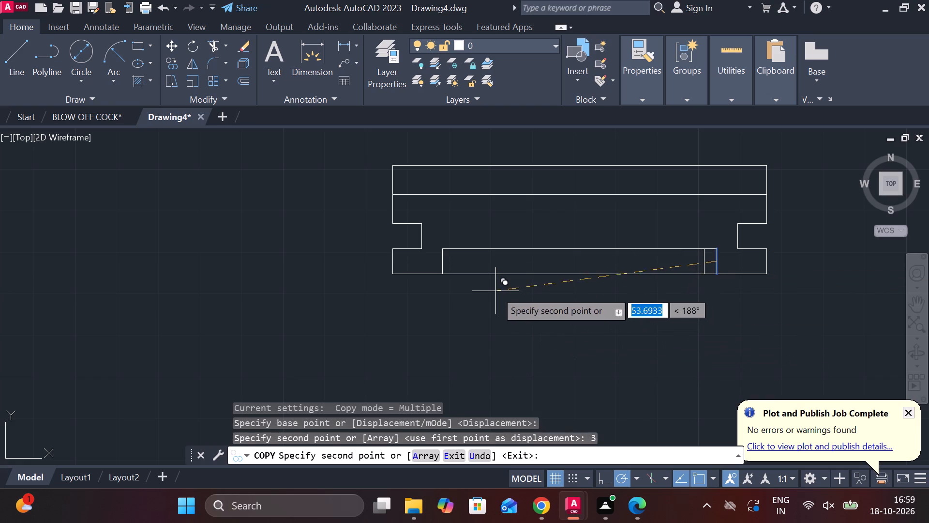
{"action": "key", "text": "Escape"}
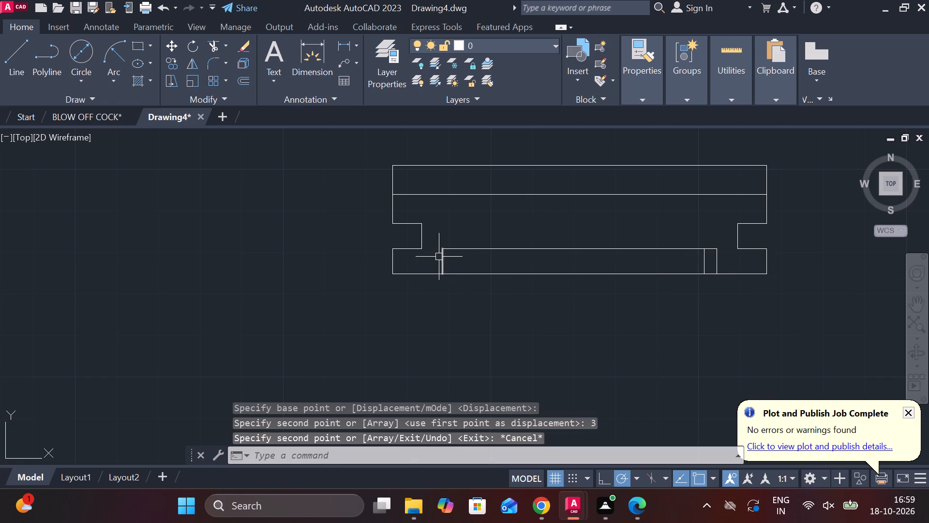
Copy the bottom recess's left edge inward, placing one copy freehand and another at a distance of 3.
{"action": "left_click", "coordinate": [443, 262]}
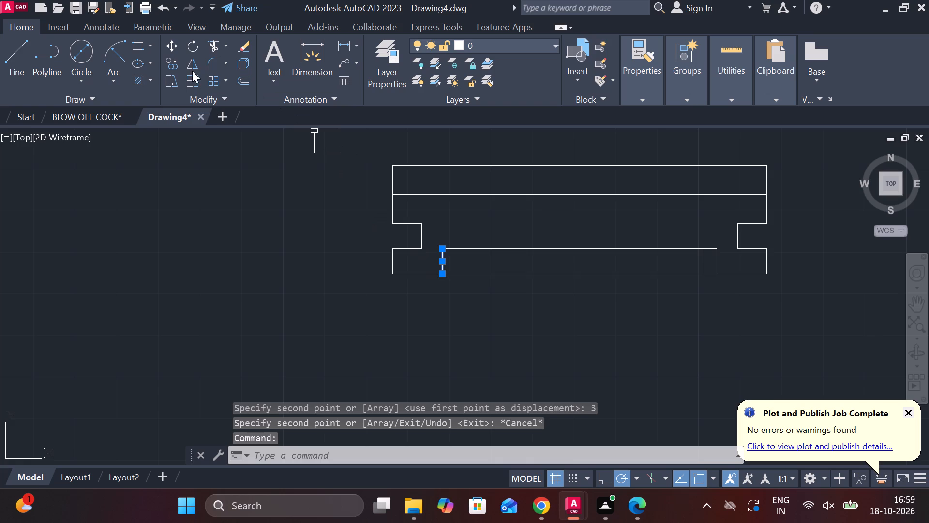
{"action": "left_click", "coordinate": [175, 59]}
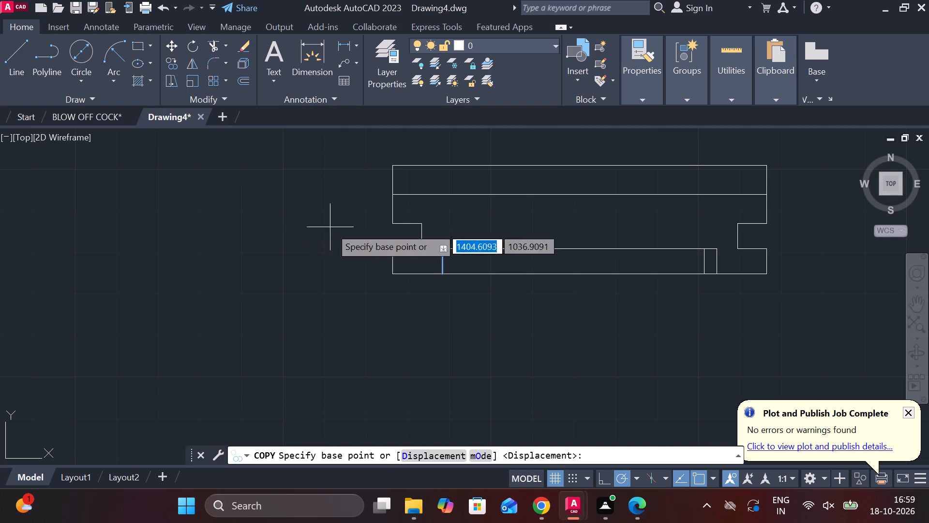
{"action": "left_click", "coordinate": [440, 260]}
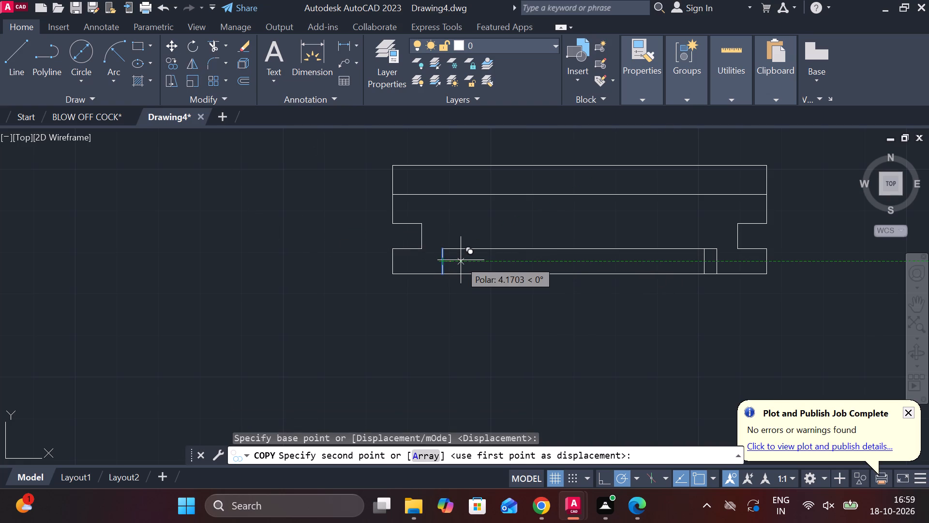
{"action": "left_click", "coordinate": [470, 260]}
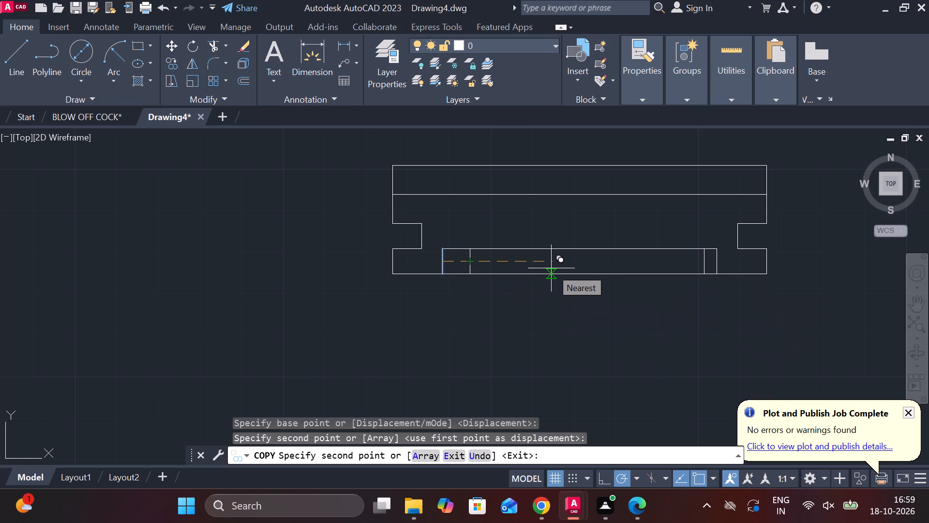
{"action": "key", "text": "3"}
{"action": "key", "text": "Return"}
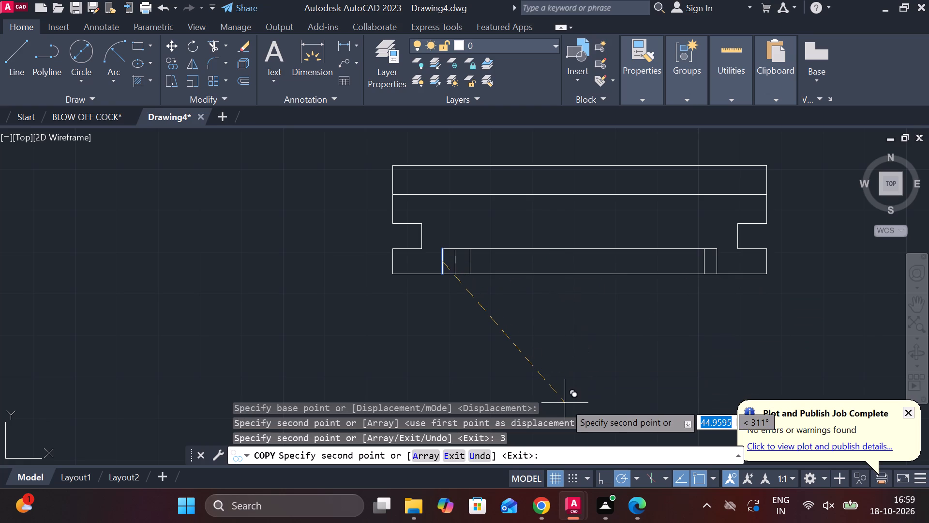
{"action": "key", "text": "Escape"}
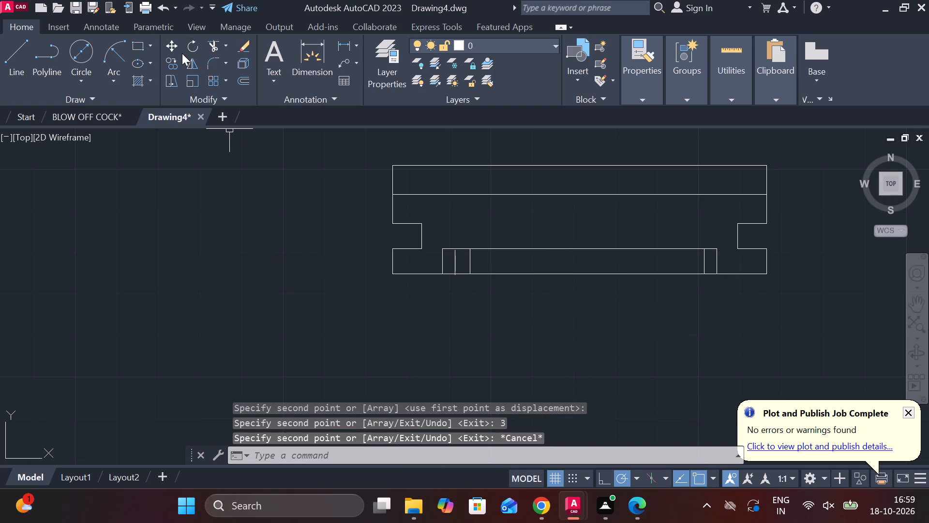
Trim away the recess's two outer vertical edges, the extra freehand copy, and the top line's overhang past the new right edge.
{"action": "left_click", "coordinate": [215, 44]}
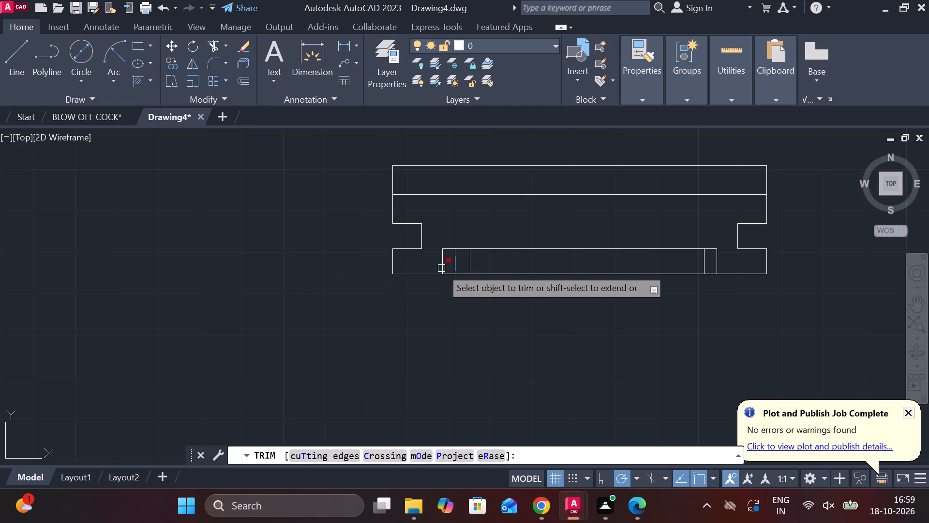
{"action": "left_click", "coordinate": [443, 265]}
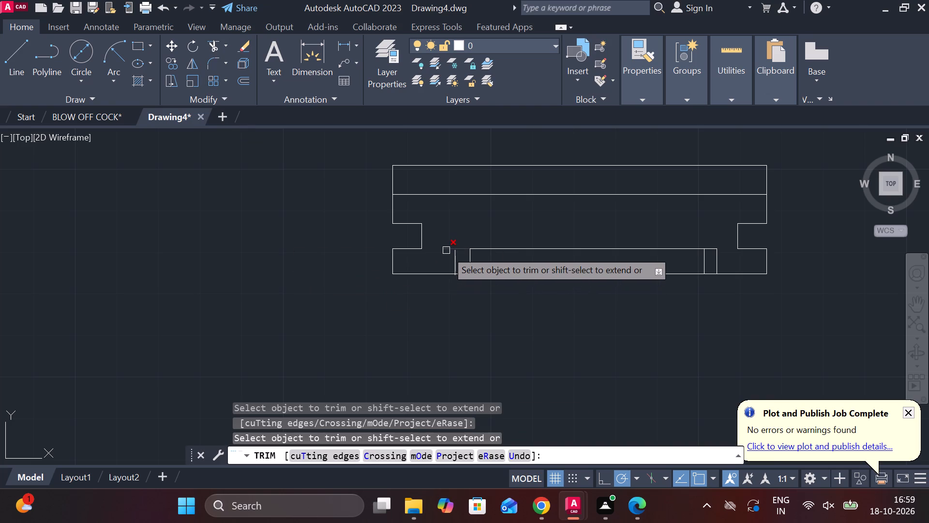
{"action": "left_click", "coordinate": [473, 264]}
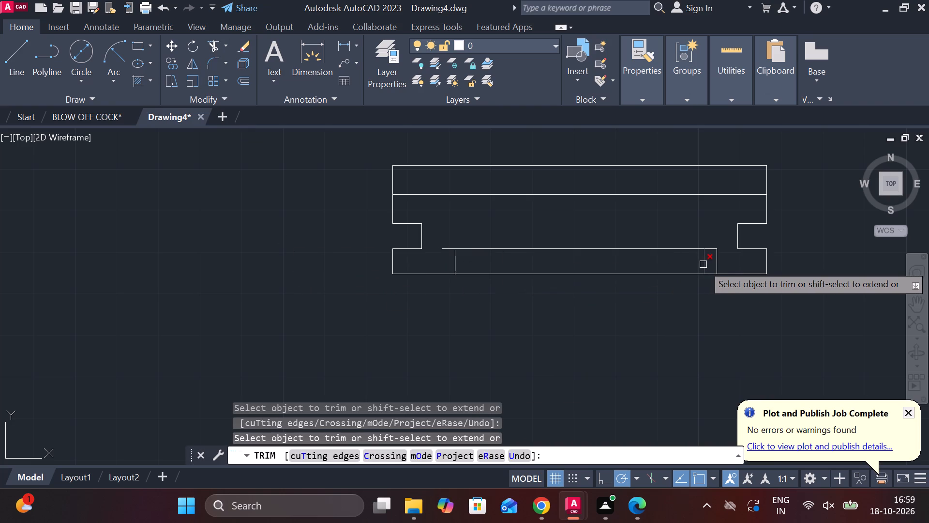
{"action": "left_click", "coordinate": [718, 261]}
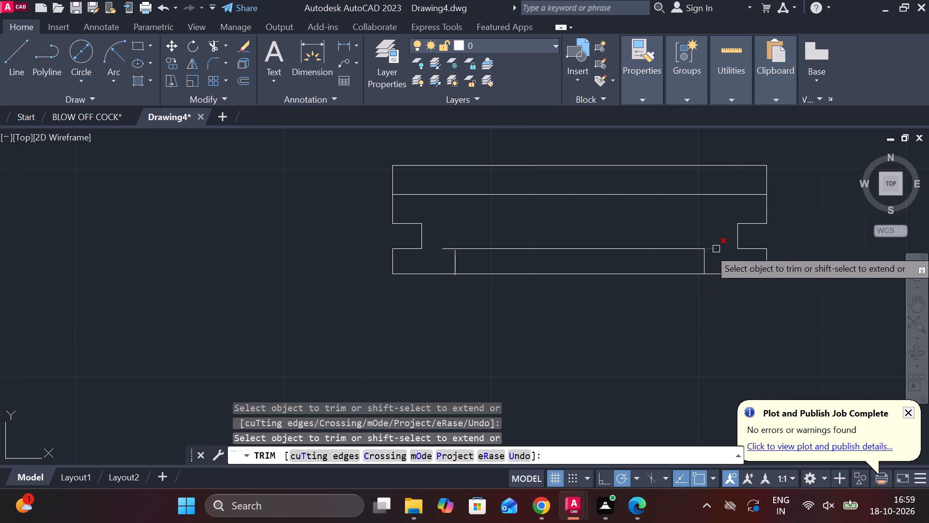
{"action": "left_click", "coordinate": [716, 249]}
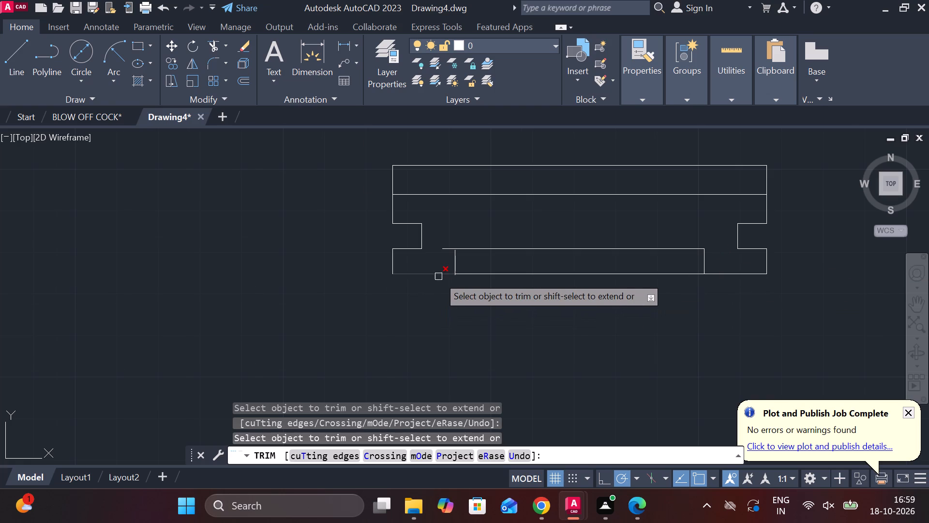
Trim the end of the recess's new left edge that protrudes below the side view's bottom line.
{"action": "scroll", "coordinate": [438, 277], "scroll_direction": "up", "scroll_amount": 2}
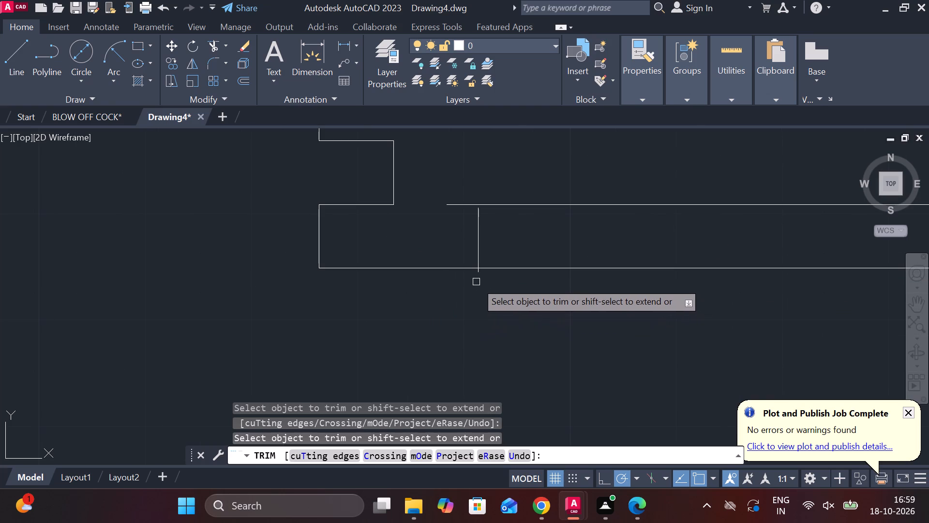
{"action": "scroll", "coordinate": [476, 284], "scroll_direction": "up", "scroll_amount": 2}
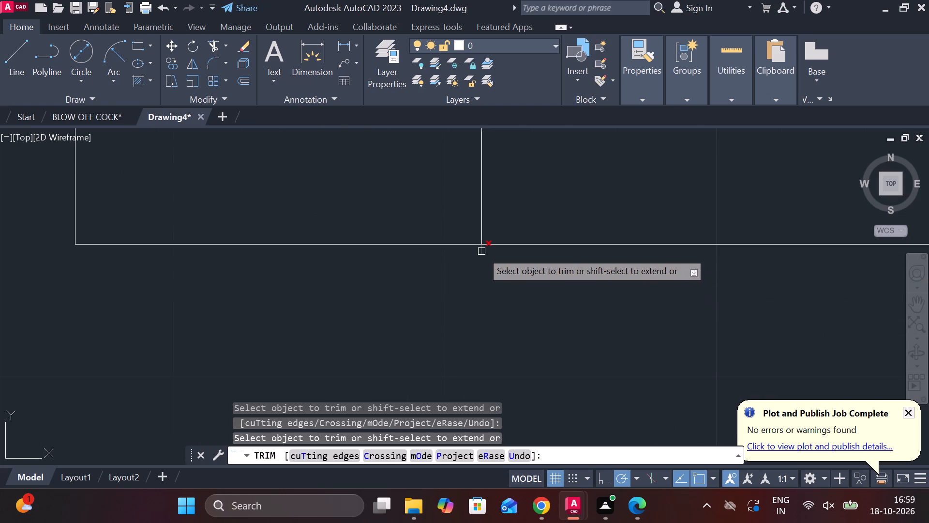
{"action": "left_click", "coordinate": [481, 251]}
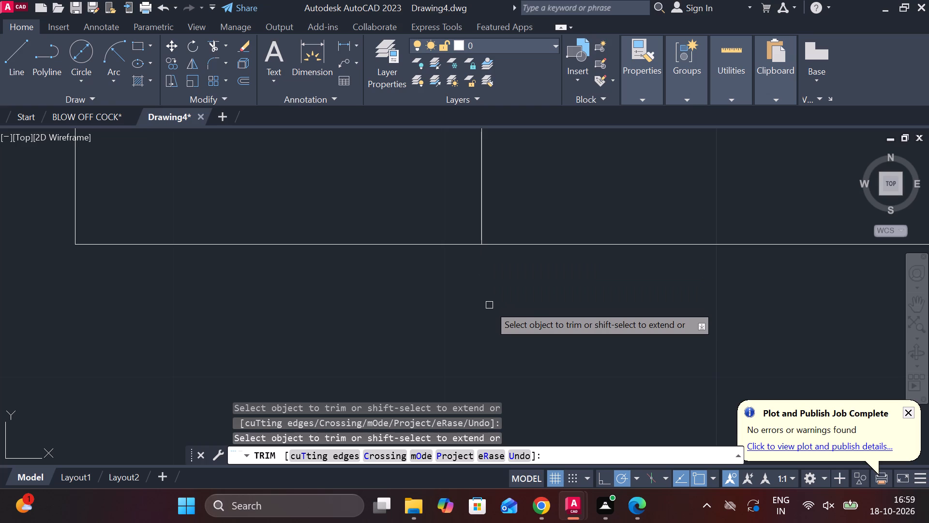
Extend the recess's new left edge up to the recess's top line.
{"action": "type", "text": "EX"}
{"action": "key", "text": "Return"}
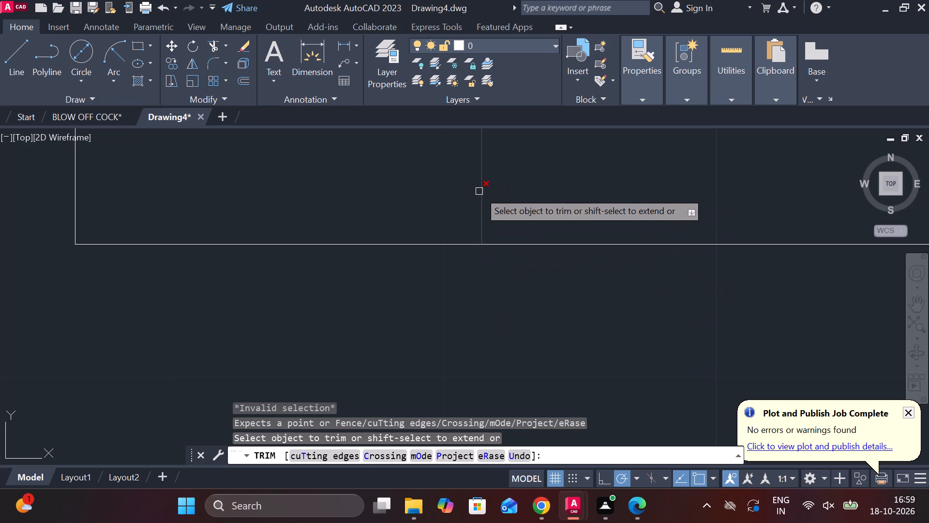
{"action": "scroll", "coordinate": [559, 201], "scroll_direction": "down", "scroll_amount": 3}
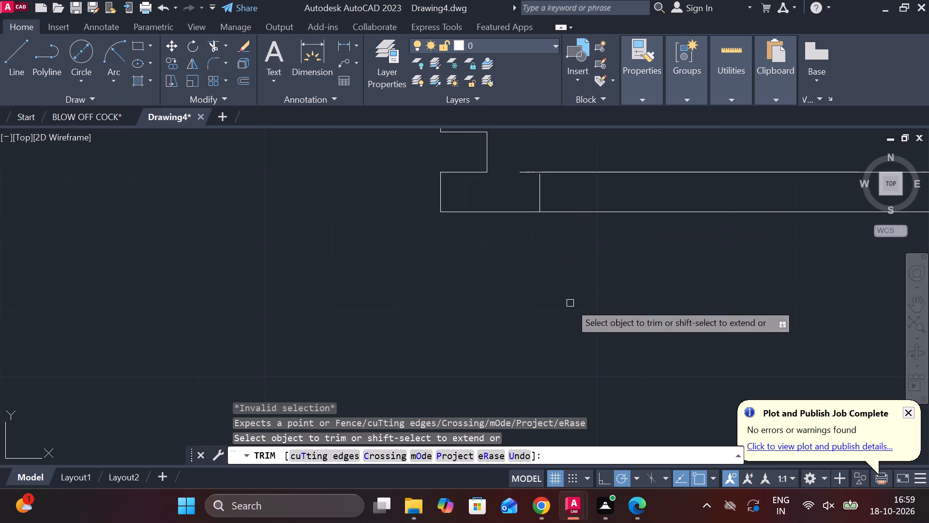
{"action": "scroll", "coordinate": [619, 168], "scroll_direction": "up", "scroll_amount": 2}
{"action": "key", "text": "Escape"}
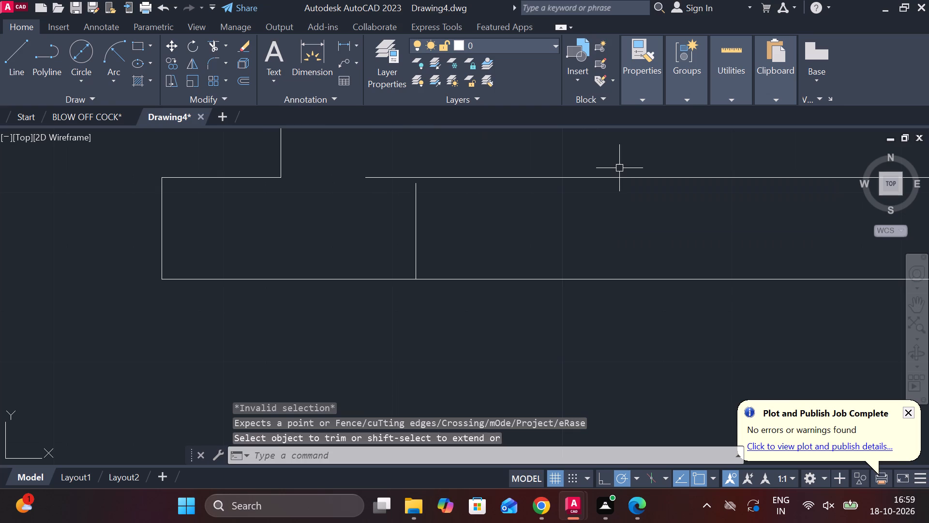
{"action": "type", "text": "EX"}
{"action": "key", "text": "Return"}
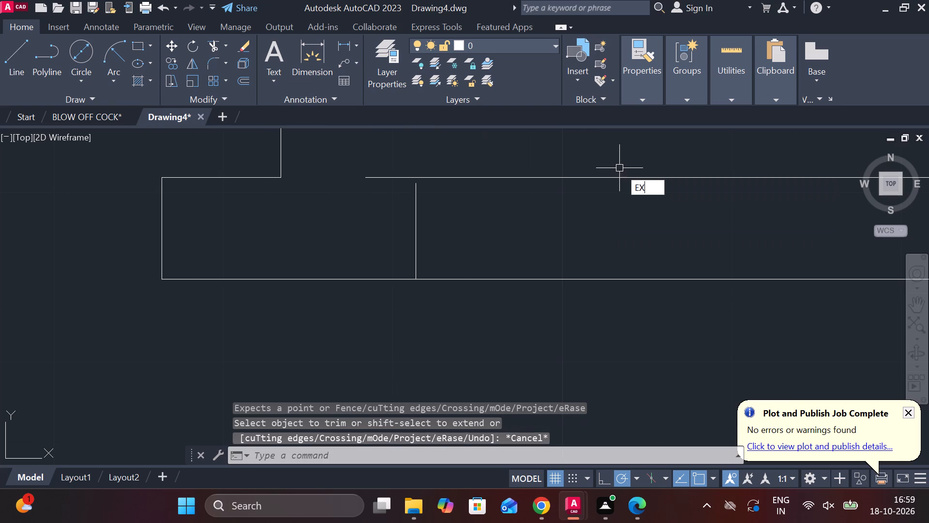
{"action": "left_click", "coordinate": [419, 230]}
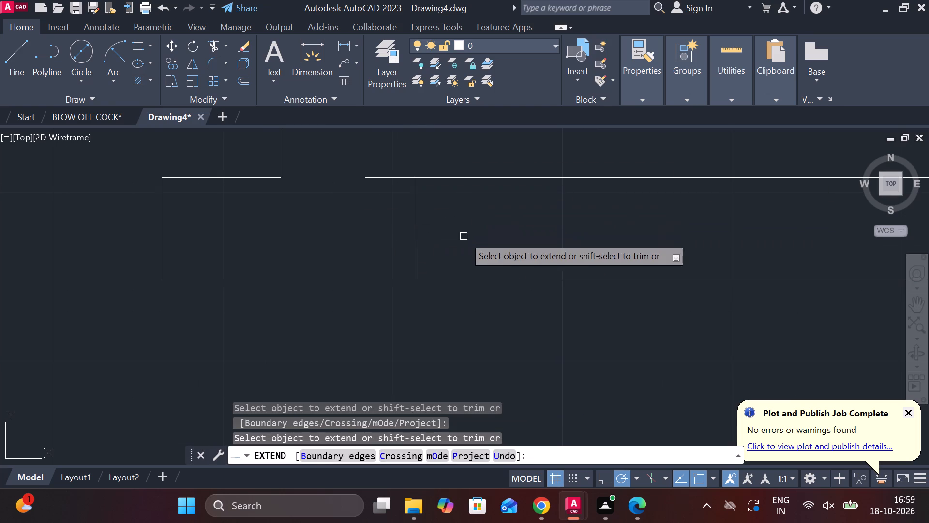
Trim the recess's top line where it overhangs past the new left edge.
{"action": "left_click", "coordinate": [221, 46]}
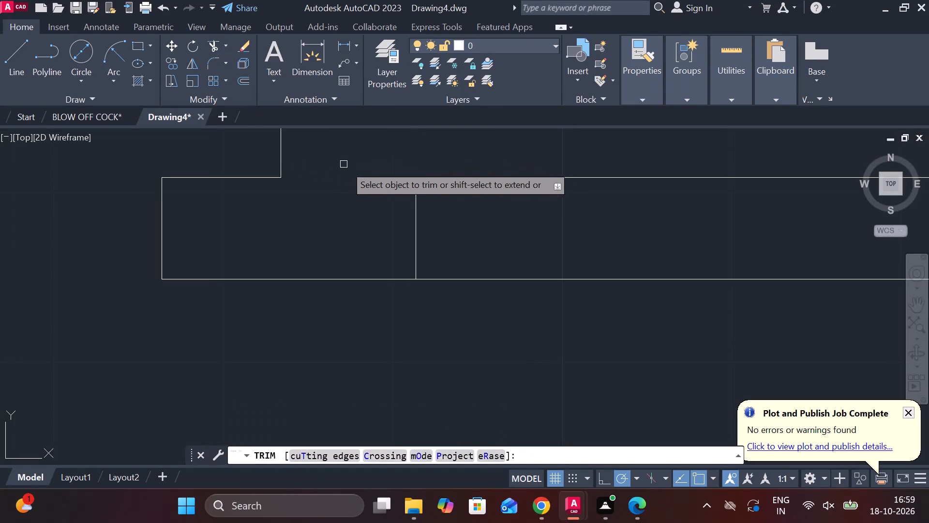
{"action": "left_click", "coordinate": [375, 180]}
{"action": "scroll", "coordinate": [498, 205], "scroll_direction": "down", "scroll_amount": 5}
{"action": "scroll", "coordinate": [824, 193], "scroll_direction": "up", "scroll_amount": 1}
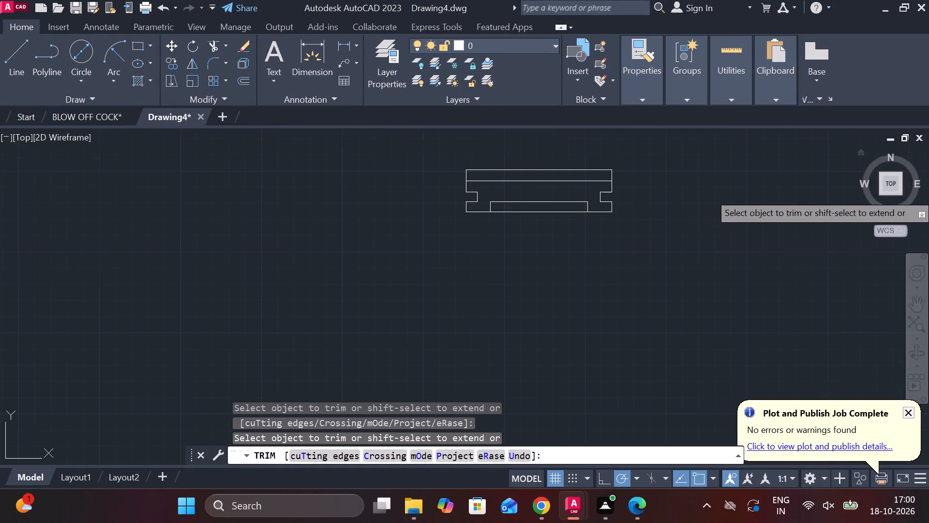
{"action": "scroll", "coordinate": [824, 193], "scroll_direction": "up", "scroll_amount": 2}
{"action": "scroll", "coordinate": [99, 215], "scroll_direction": "down", "scroll_amount": 3}
{"action": "scroll", "coordinate": [0, 214], "scroll_direction": "down", "scroll_amount": 2}
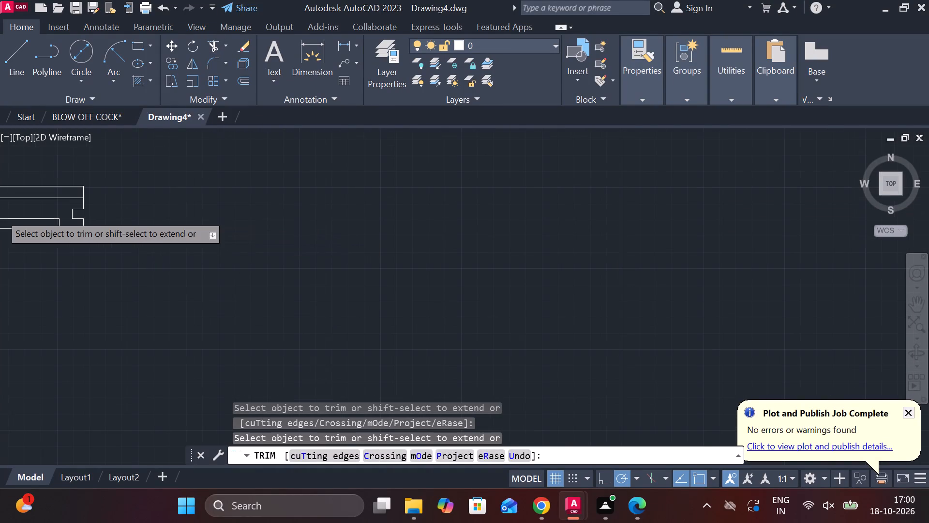
{"action": "scroll", "coordinate": [0, 214], "scroll_direction": "down", "scroll_amount": 1}
{"action": "scroll", "coordinate": [171, 230], "scroll_direction": "down", "scroll_amount": 5}
{"action": "scroll", "coordinate": [85, 211], "scroll_direction": "up", "scroll_amount": 5}
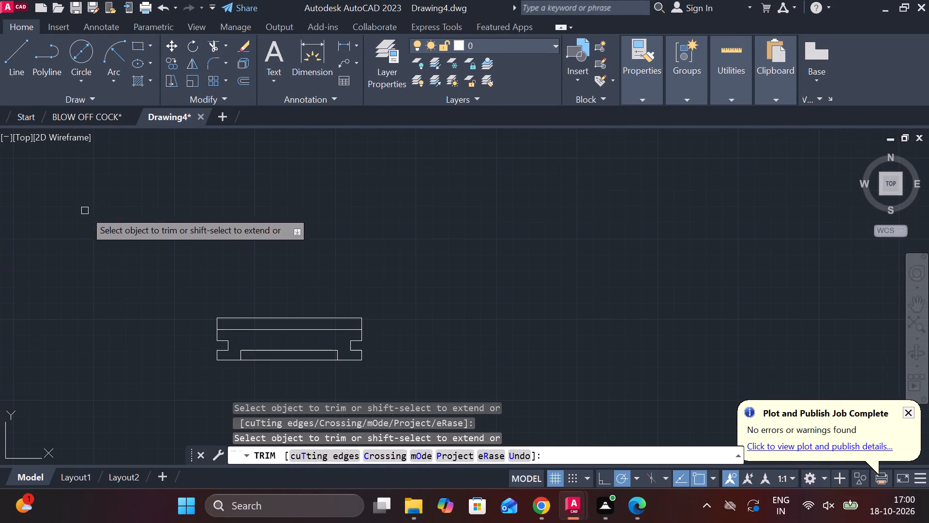
{"action": "scroll", "coordinate": [294, 324], "scroll_direction": "down", "scroll_amount": 3}
{"action": "scroll", "coordinate": [297, 350], "scroll_direction": "up", "scroll_amount": 4}
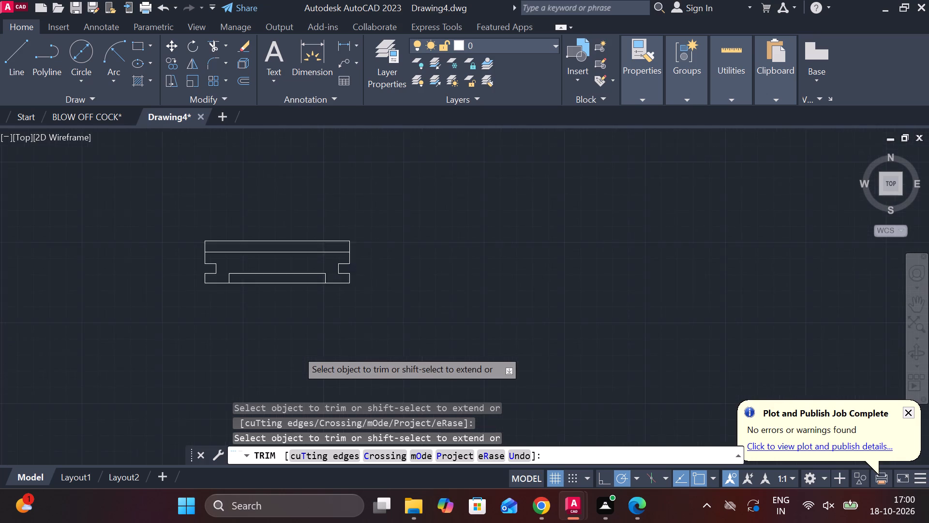
{"action": "key", "text": "Escape"}
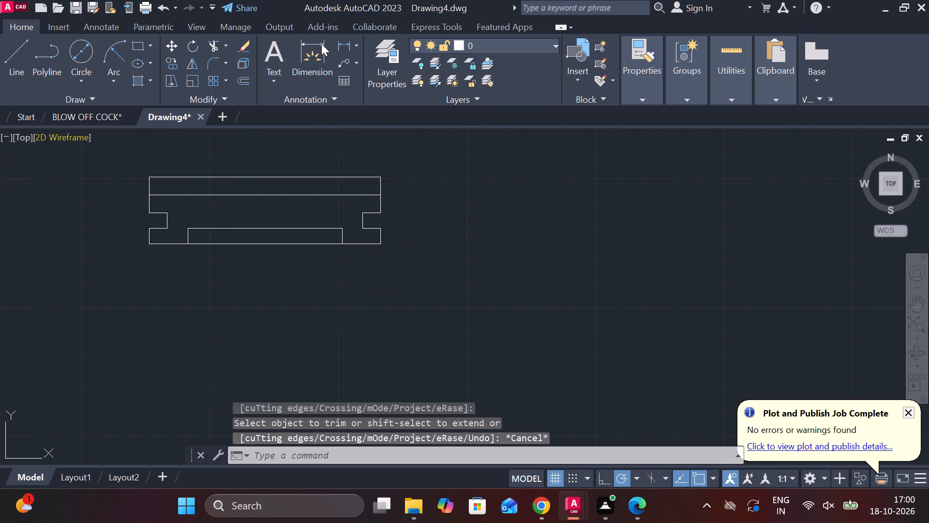
Add a vertical linear dimension for the side view's overall height, placed left of the profile.
{"action": "left_click", "coordinate": [345, 41]}
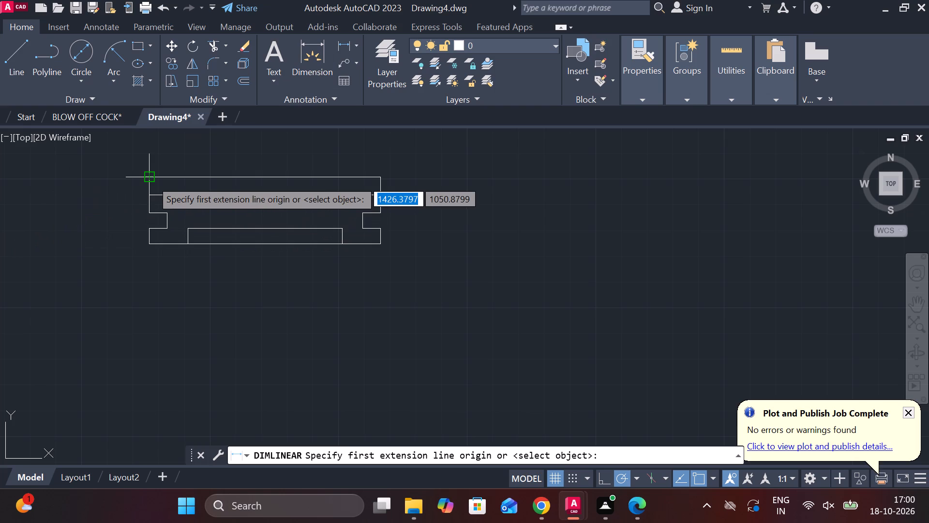
{"action": "left_click", "coordinate": [151, 180]}
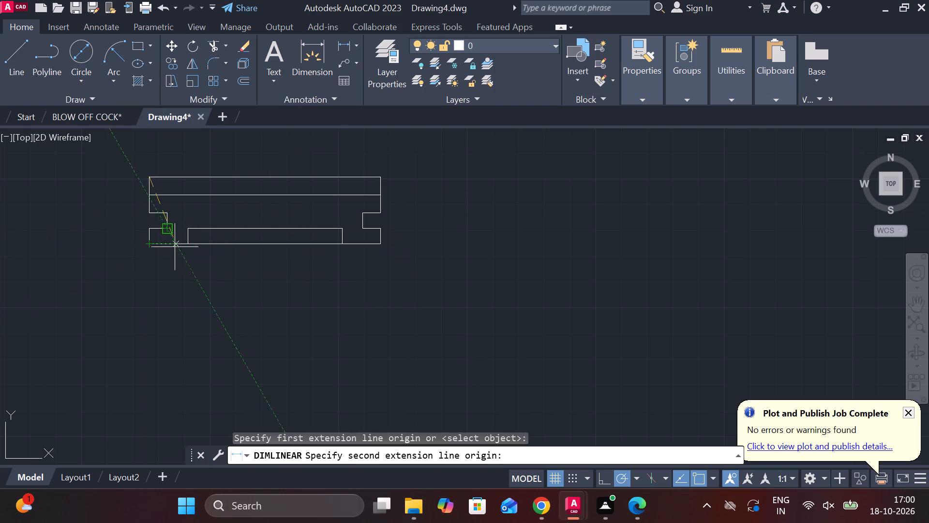
{"action": "left_click", "coordinate": [154, 246]}
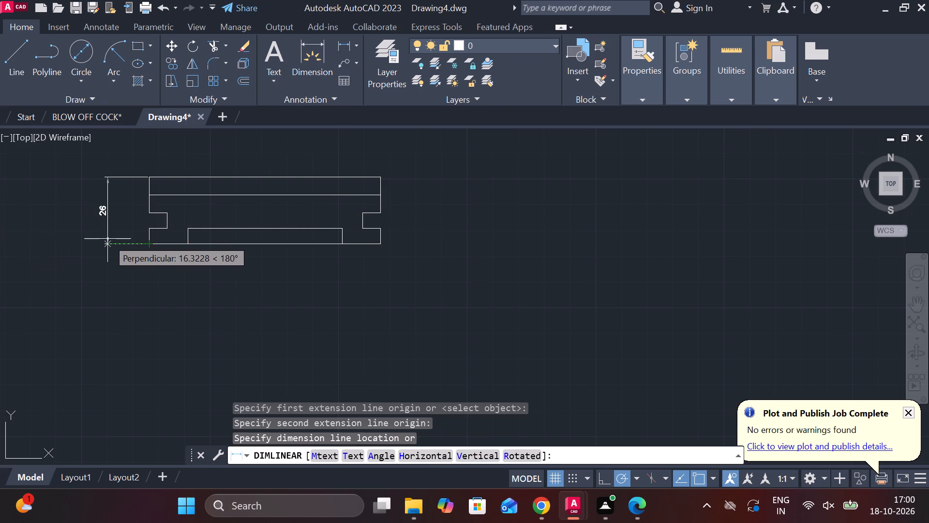
{"action": "left_click", "coordinate": [125, 238]}
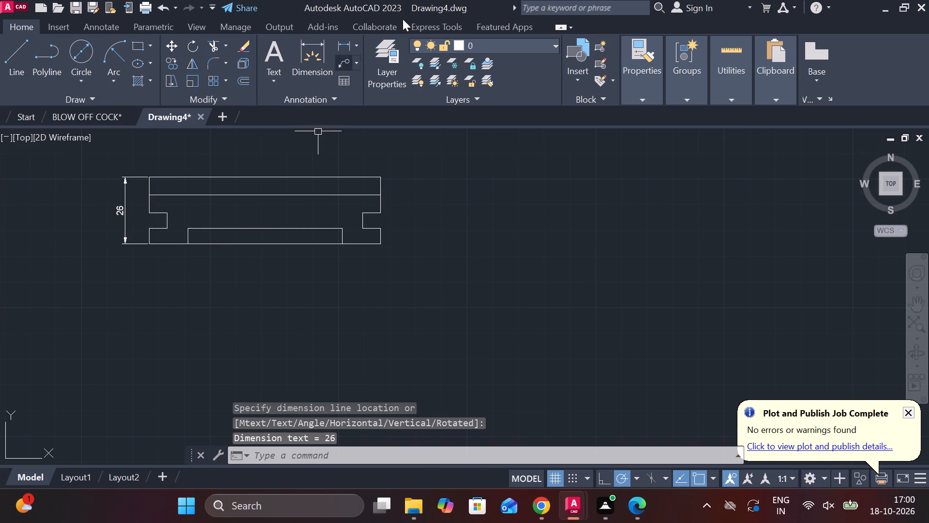
Add a horizontal linear dimension for the side view's overall width, placed below the profile.
{"action": "left_click", "coordinate": [338, 42]}
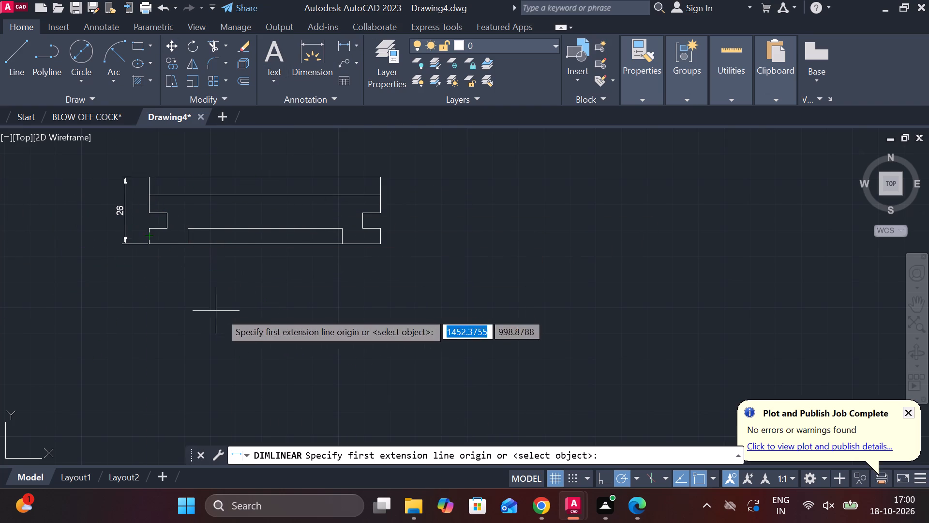
{"action": "left_click", "coordinate": [150, 247]}
{"action": "left_click", "coordinate": [378, 246]}
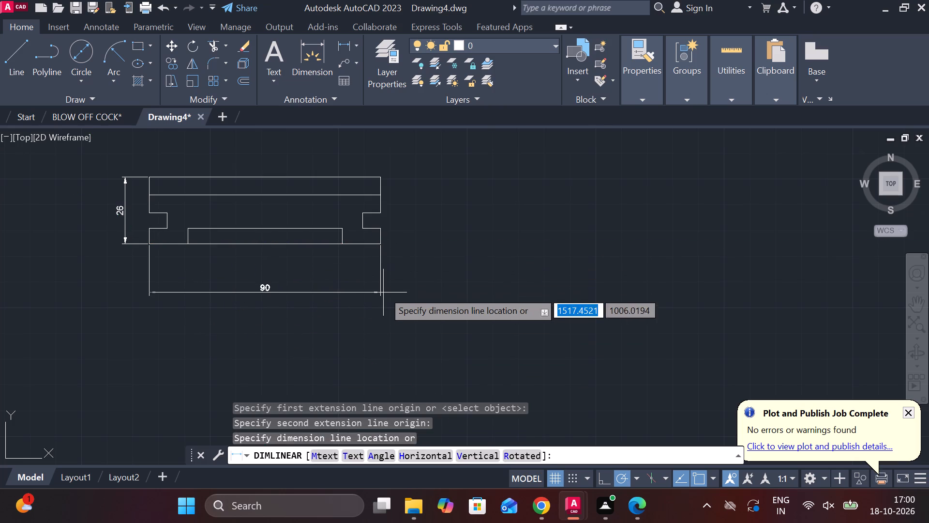
{"action": "left_click", "coordinate": [381, 279]}
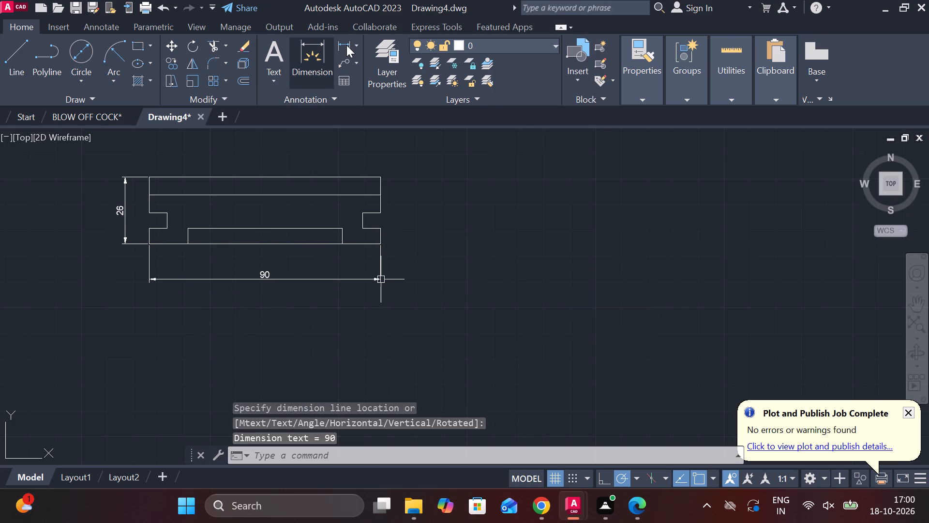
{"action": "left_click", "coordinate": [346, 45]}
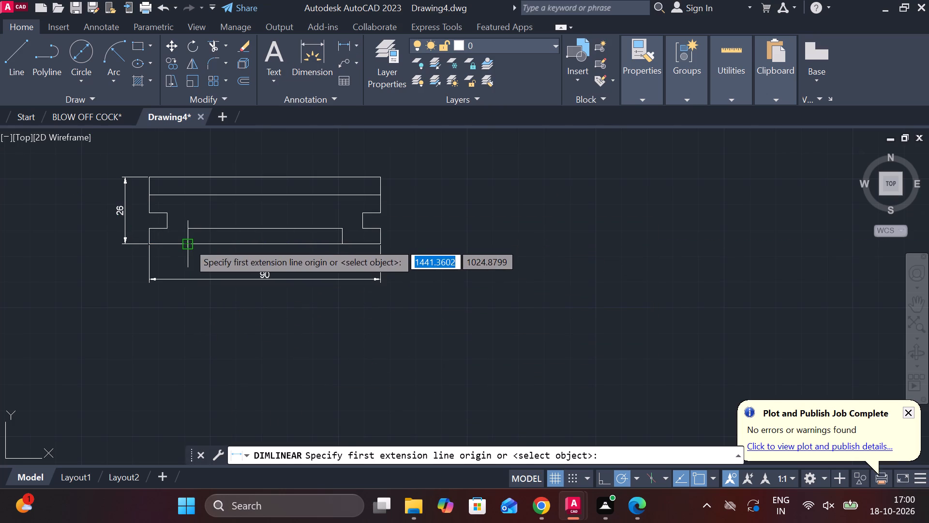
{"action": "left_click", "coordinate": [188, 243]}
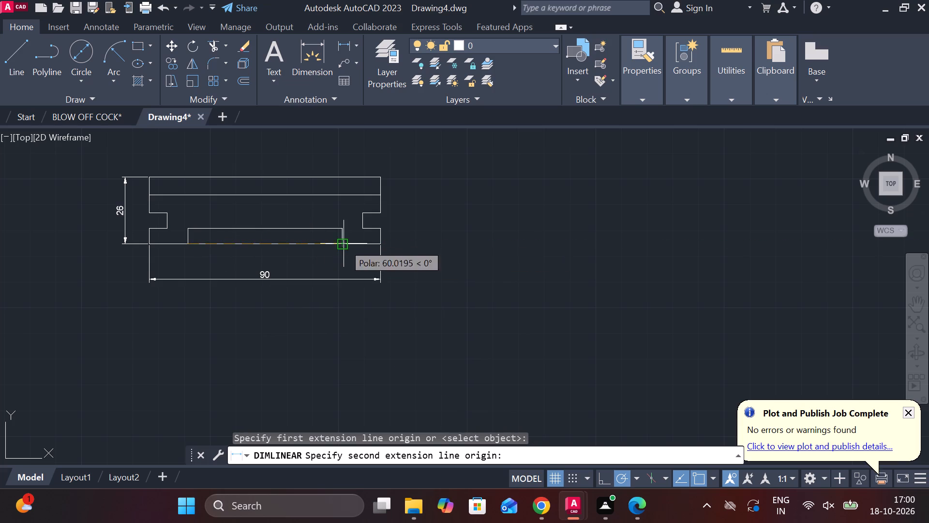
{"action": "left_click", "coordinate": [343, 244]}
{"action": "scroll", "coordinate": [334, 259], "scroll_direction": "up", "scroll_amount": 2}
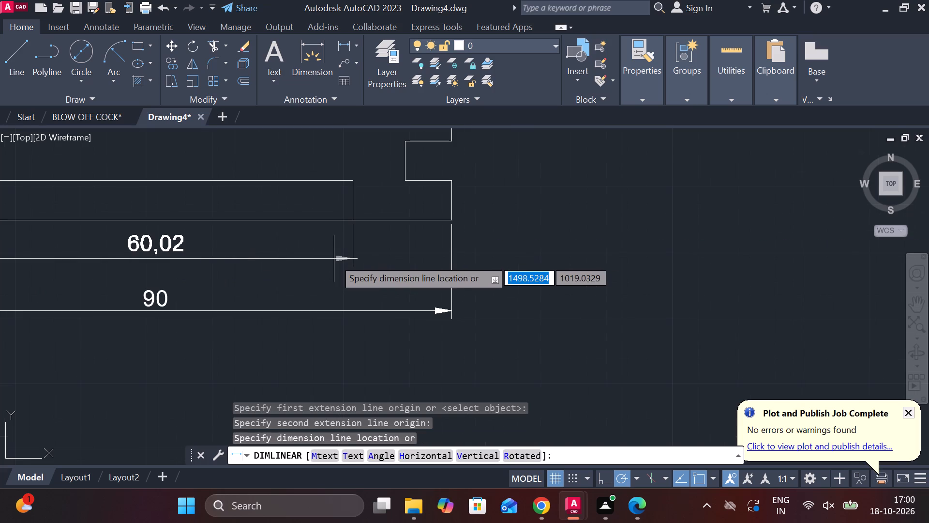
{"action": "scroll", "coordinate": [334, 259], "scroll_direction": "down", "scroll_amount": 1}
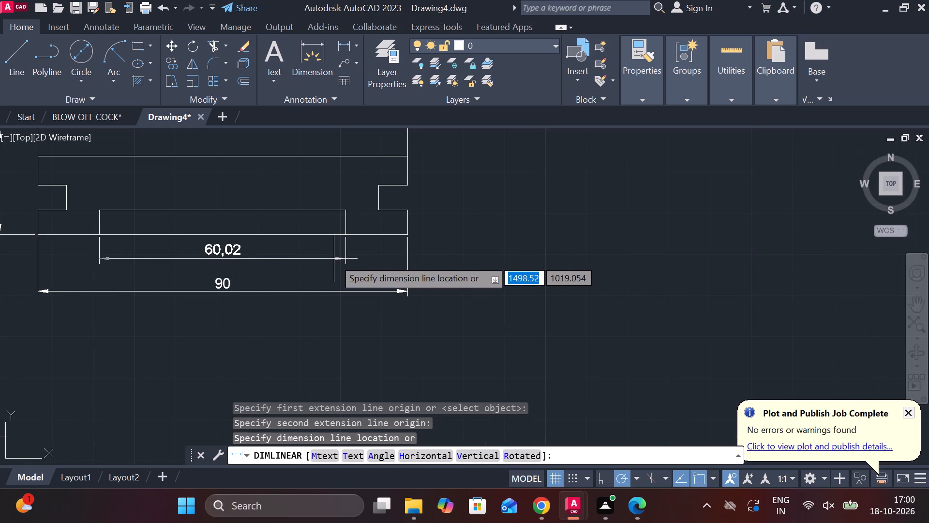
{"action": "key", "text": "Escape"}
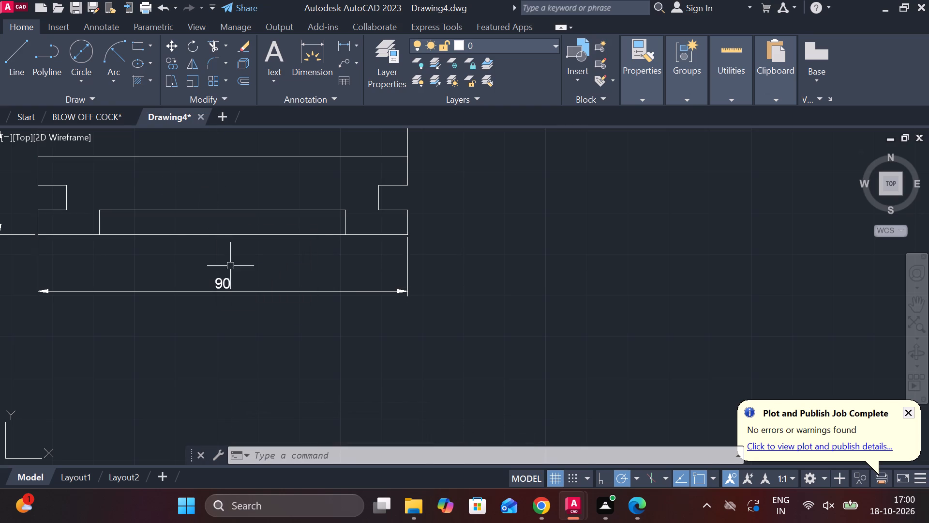
Extend the bottom recess's top line in both directions to meet the side notches' lower edges.
{"action": "type", "text": "EX"}
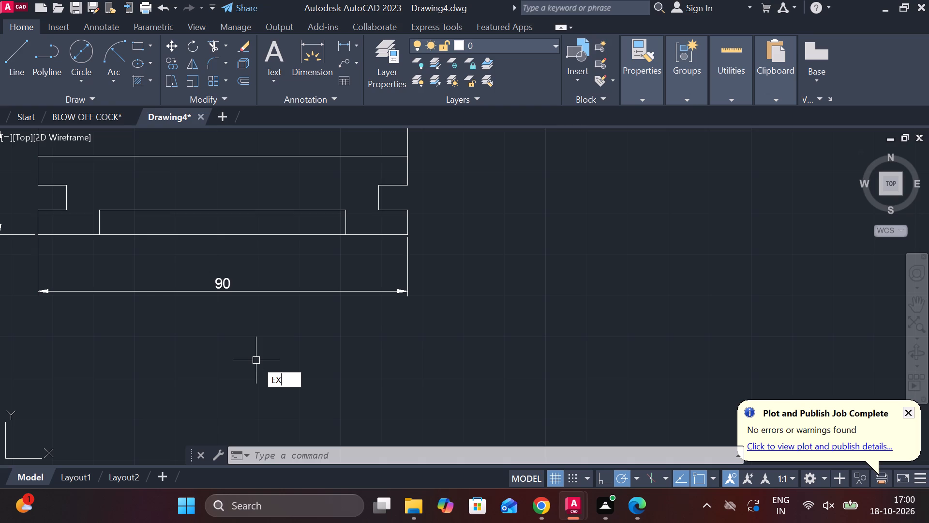
{"action": "key", "text": "Return"}
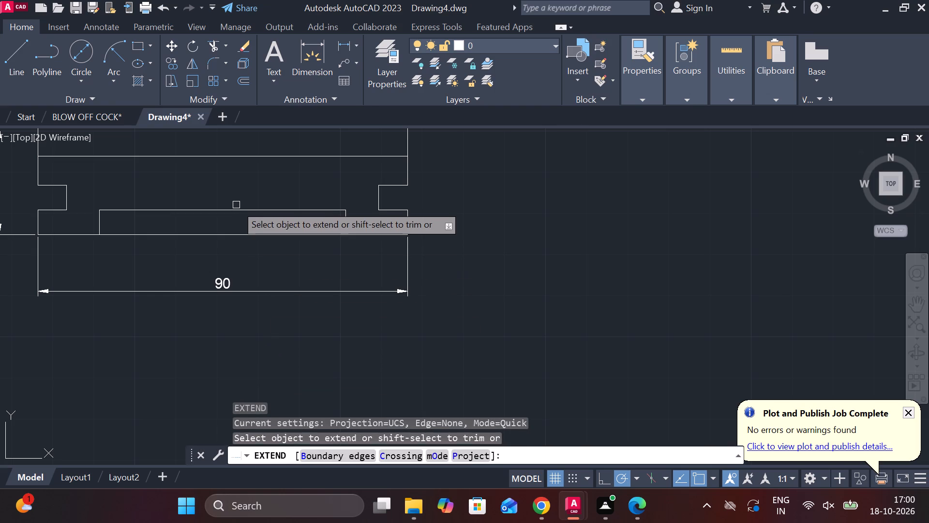
{"action": "left_click", "coordinate": [236, 211]}
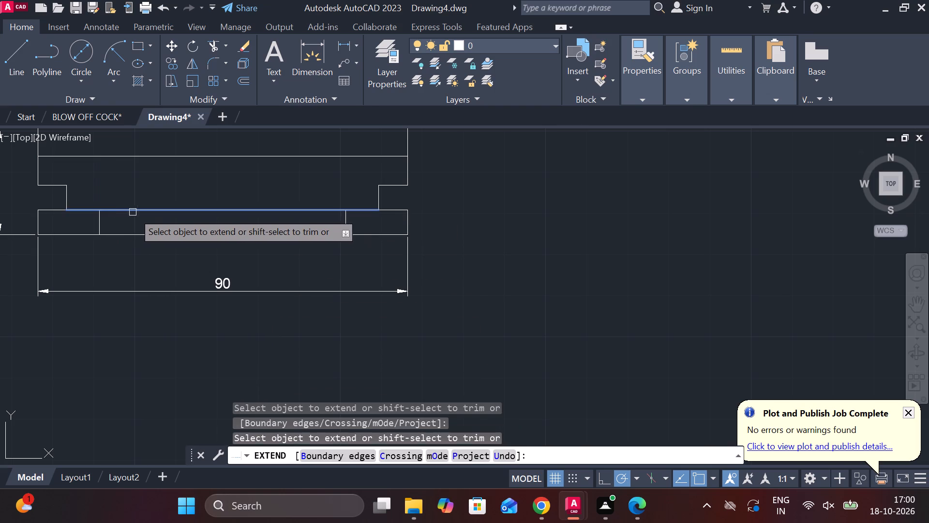
{"action": "left_click", "coordinate": [141, 208]}
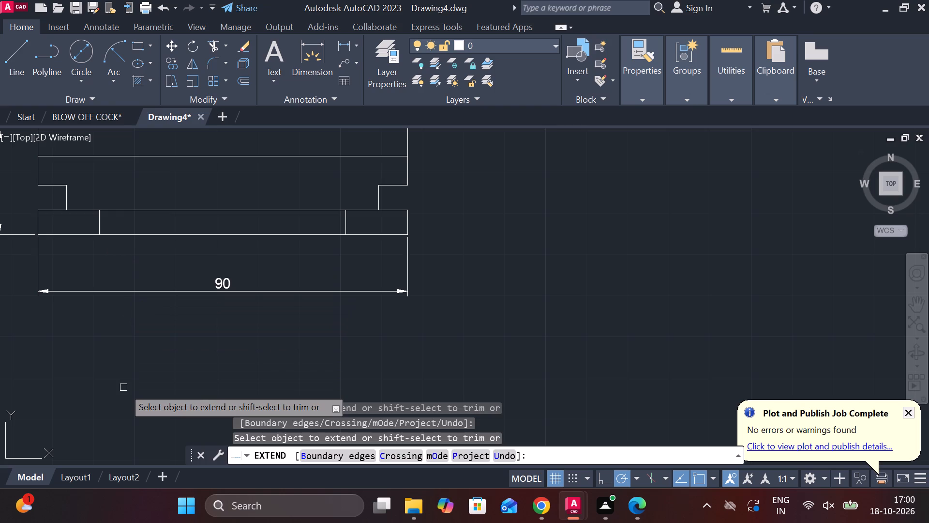
{"action": "key", "text": "Escape"}
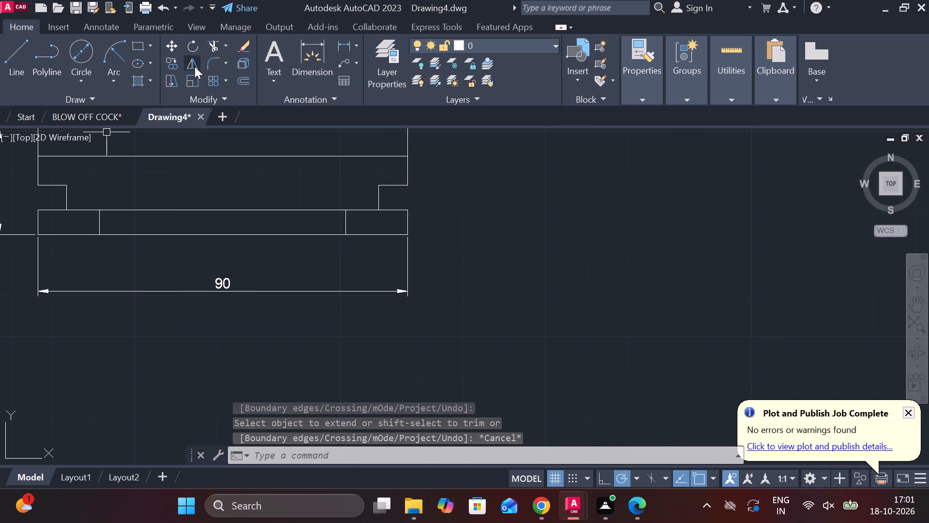
Trim away the recess's two vertical side edges between its top line and the profile's bottom edge.
{"action": "left_click", "coordinate": [216, 40]}
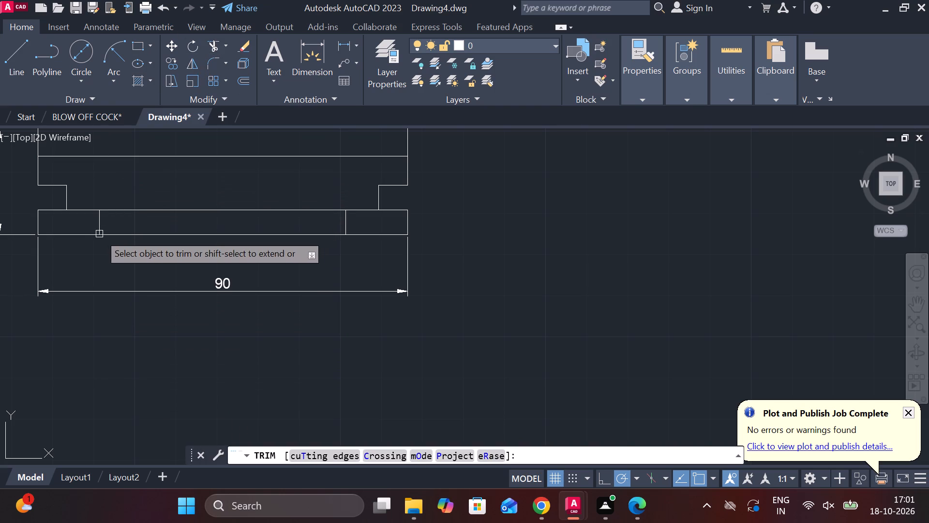
{"action": "left_click", "coordinate": [97, 225]}
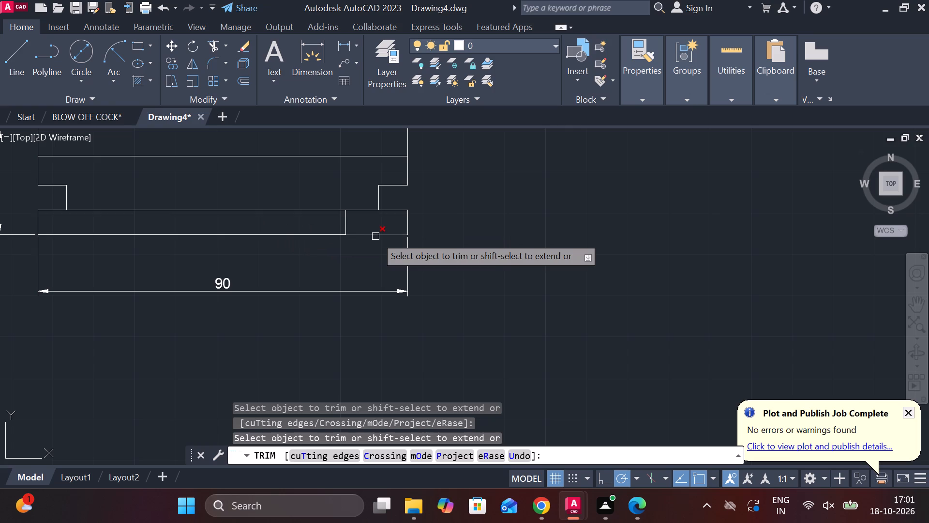
{"action": "left_click", "coordinate": [345, 224]}
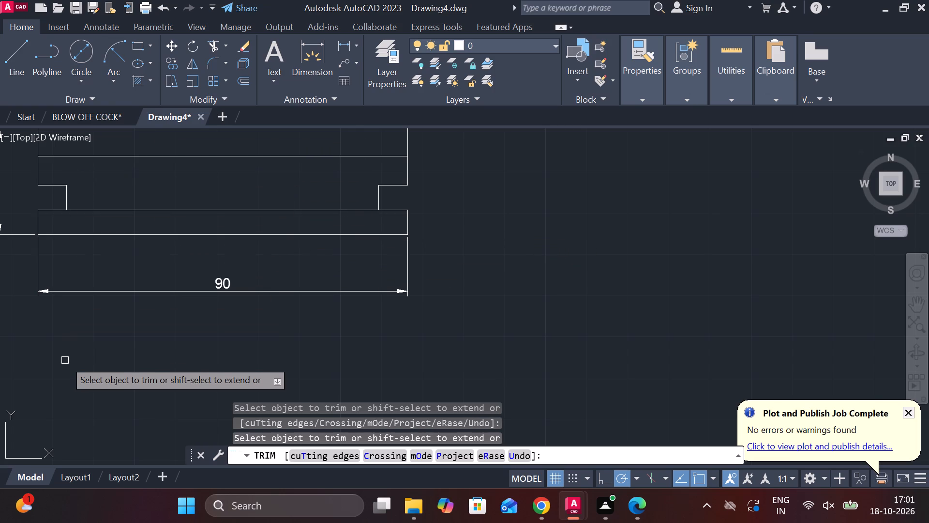
{"action": "key", "text": "Escape"}
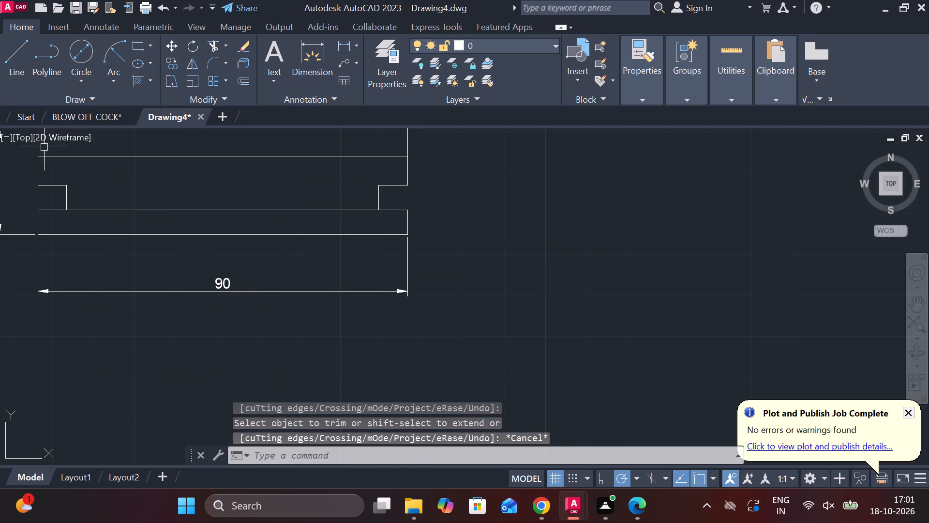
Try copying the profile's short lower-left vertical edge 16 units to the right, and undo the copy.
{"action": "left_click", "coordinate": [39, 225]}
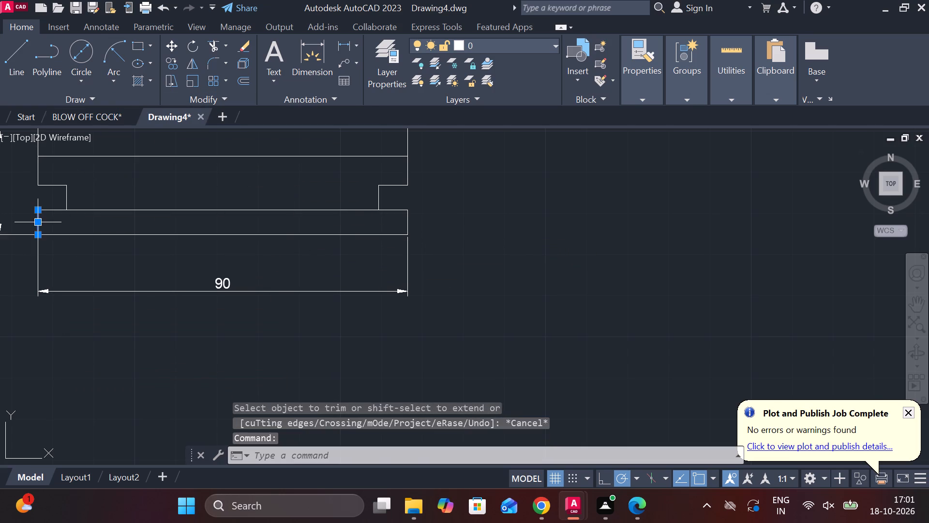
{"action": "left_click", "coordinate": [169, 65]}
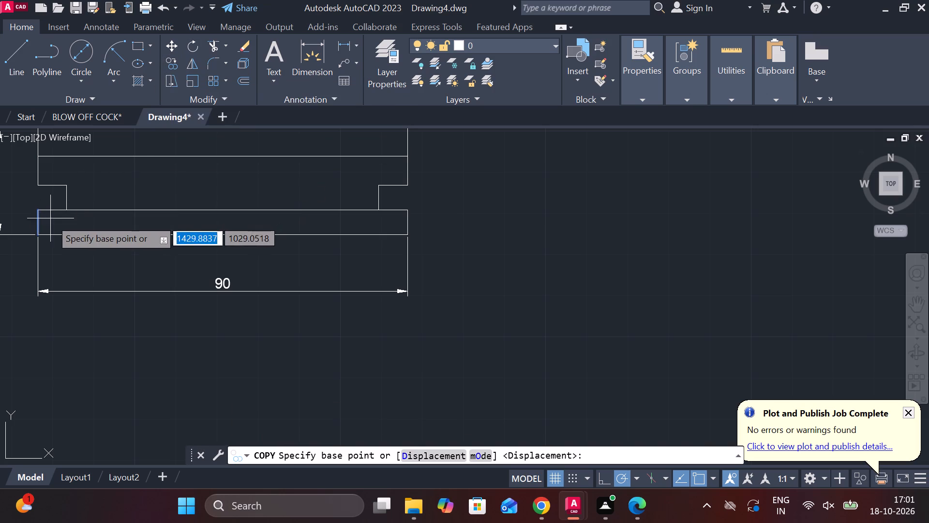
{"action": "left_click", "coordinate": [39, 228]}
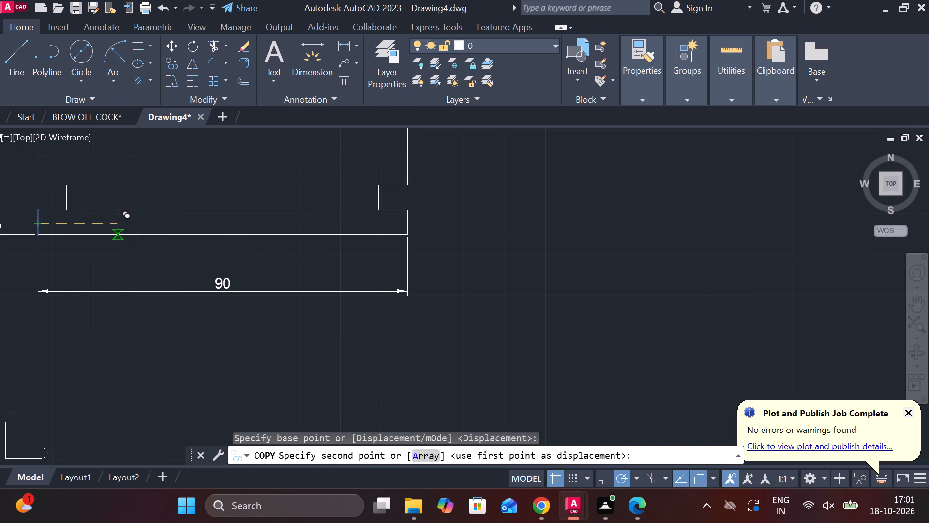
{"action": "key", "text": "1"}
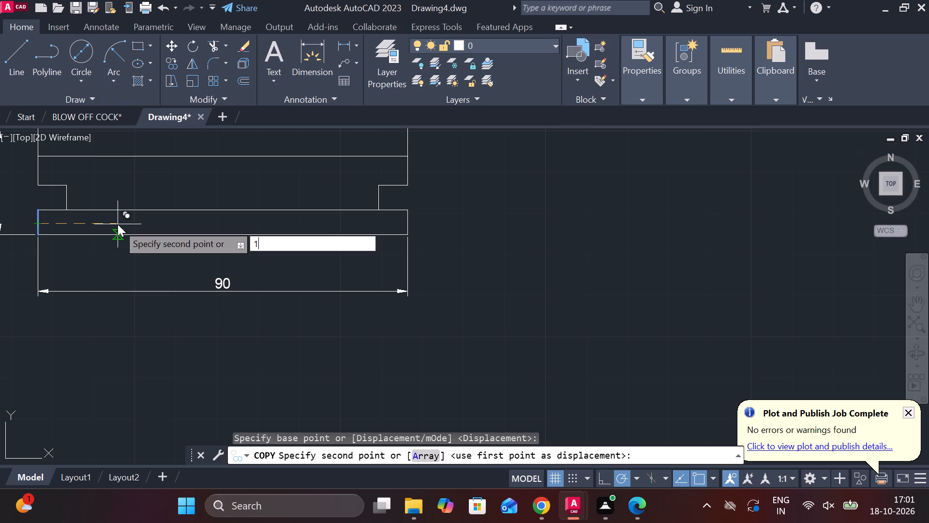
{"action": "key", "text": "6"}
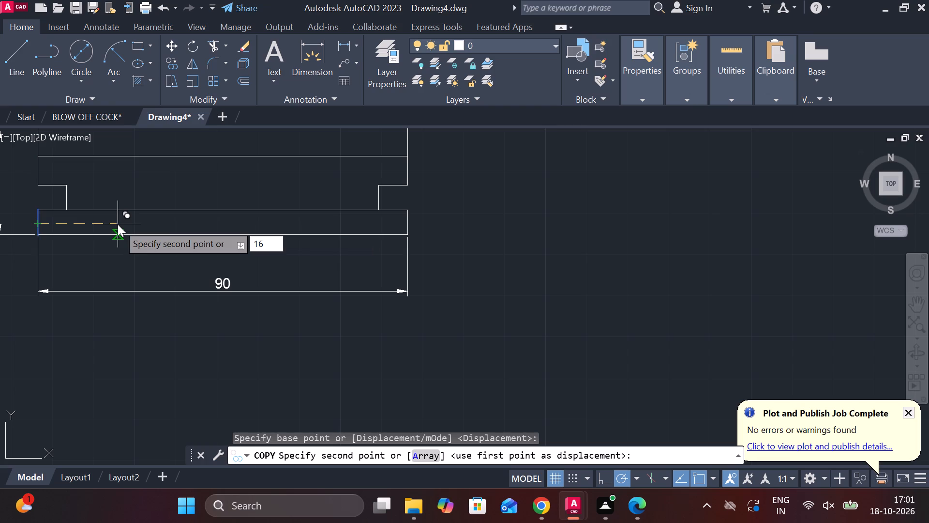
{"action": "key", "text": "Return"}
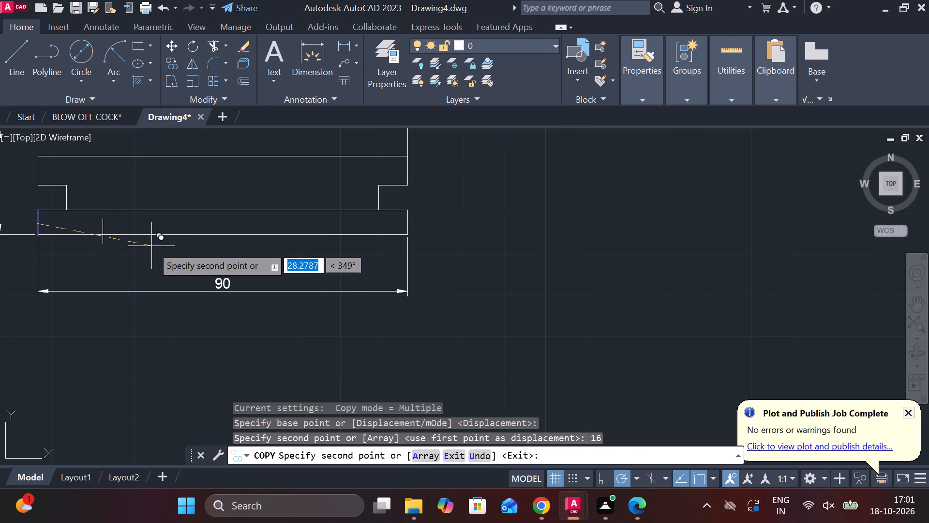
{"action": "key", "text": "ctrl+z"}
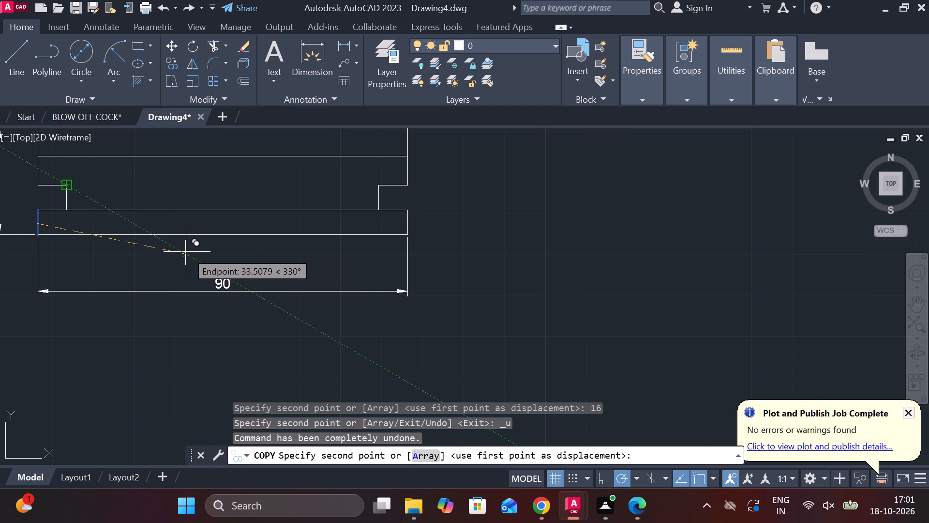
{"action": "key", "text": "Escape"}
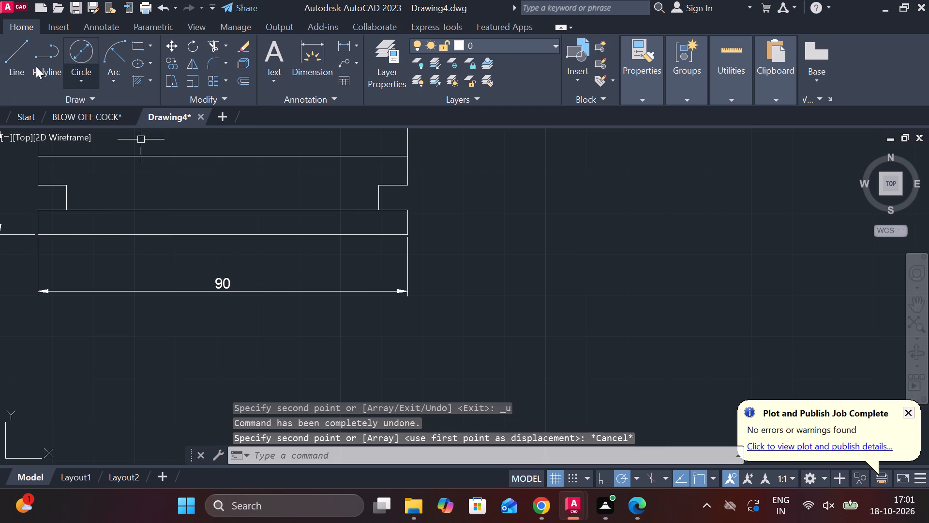
Draw a vertical centre line from the midpoint of the profile's bottom edge up past the former recess's top line.
{"action": "left_click", "coordinate": [13, 72]}
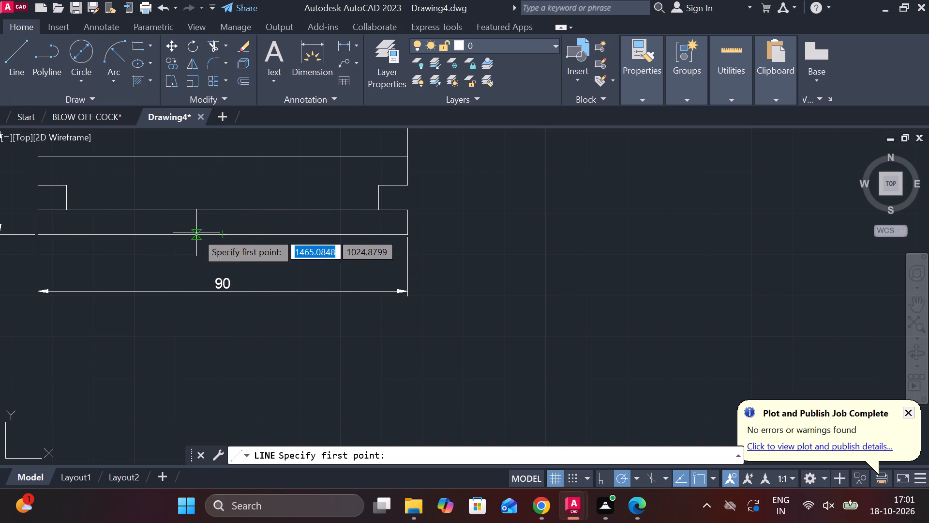
{"action": "left_click", "coordinate": [223, 236]}
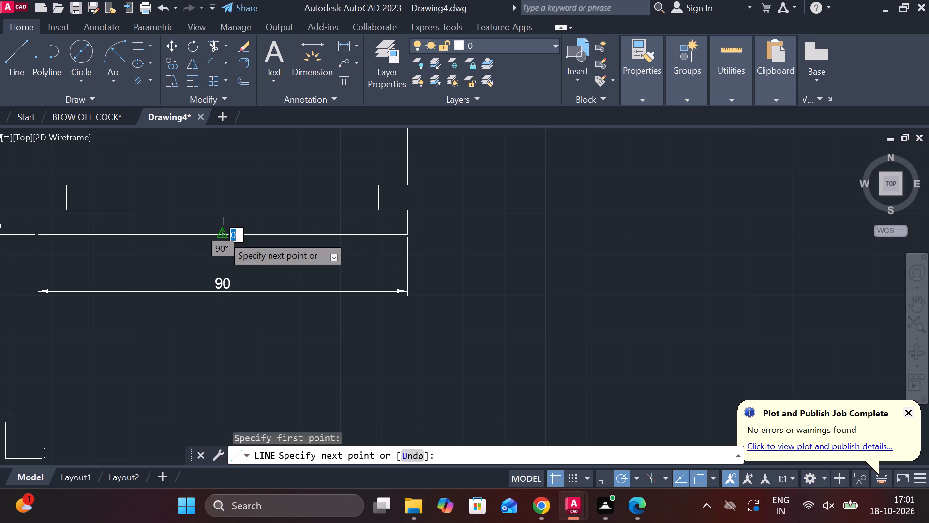
{"action": "left_click", "coordinate": [232, 177]}
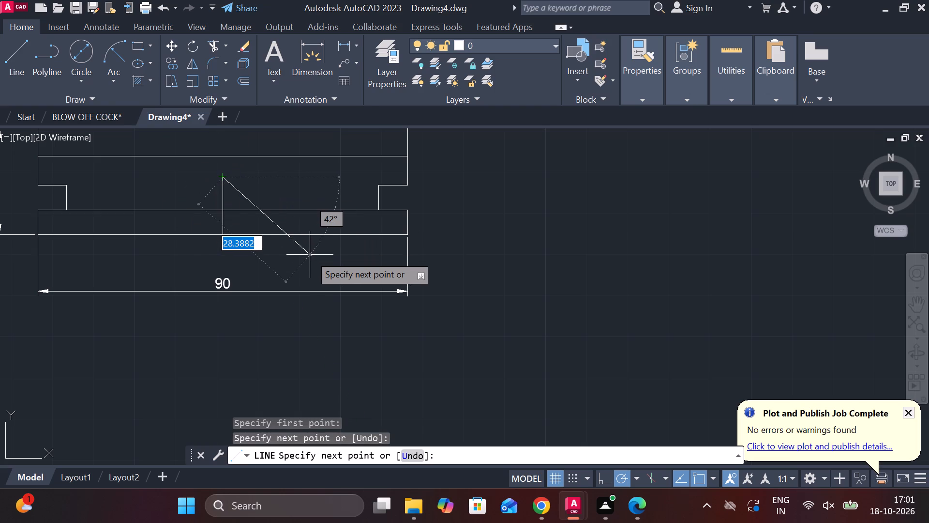
{"action": "key", "text": "Escape"}
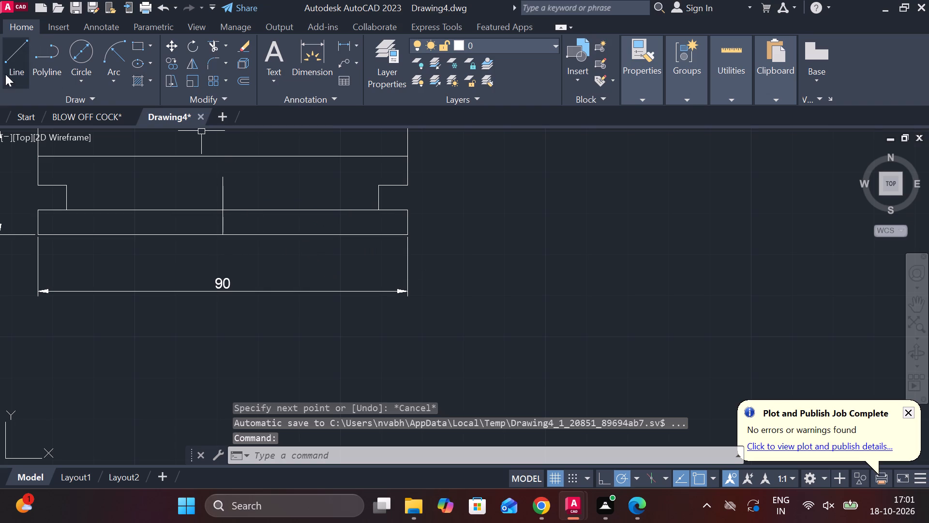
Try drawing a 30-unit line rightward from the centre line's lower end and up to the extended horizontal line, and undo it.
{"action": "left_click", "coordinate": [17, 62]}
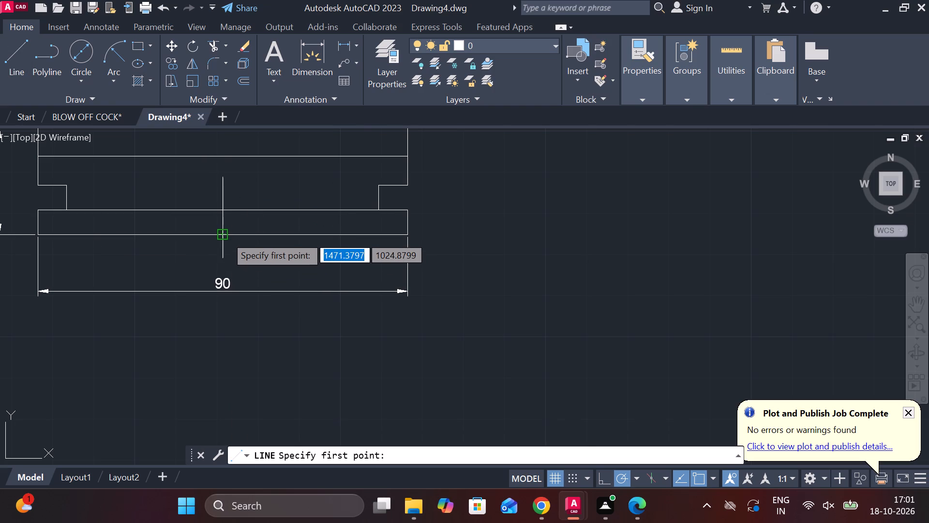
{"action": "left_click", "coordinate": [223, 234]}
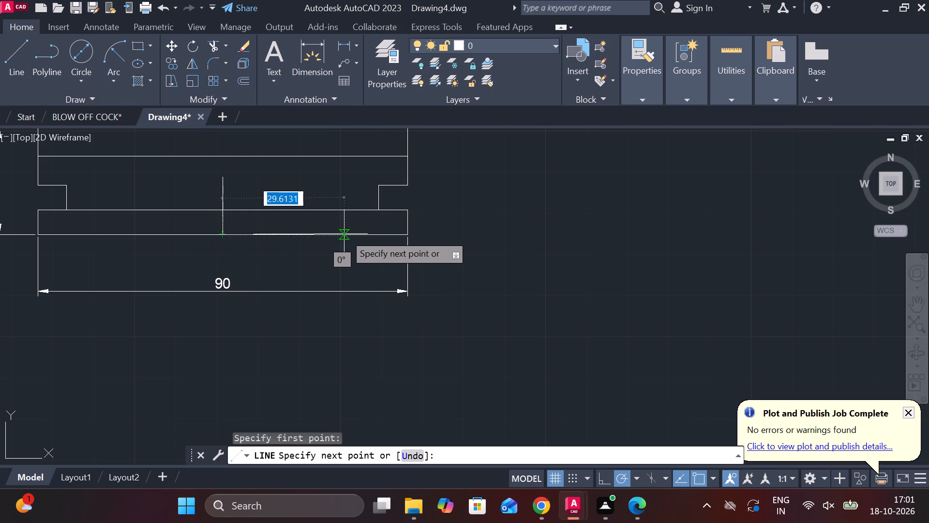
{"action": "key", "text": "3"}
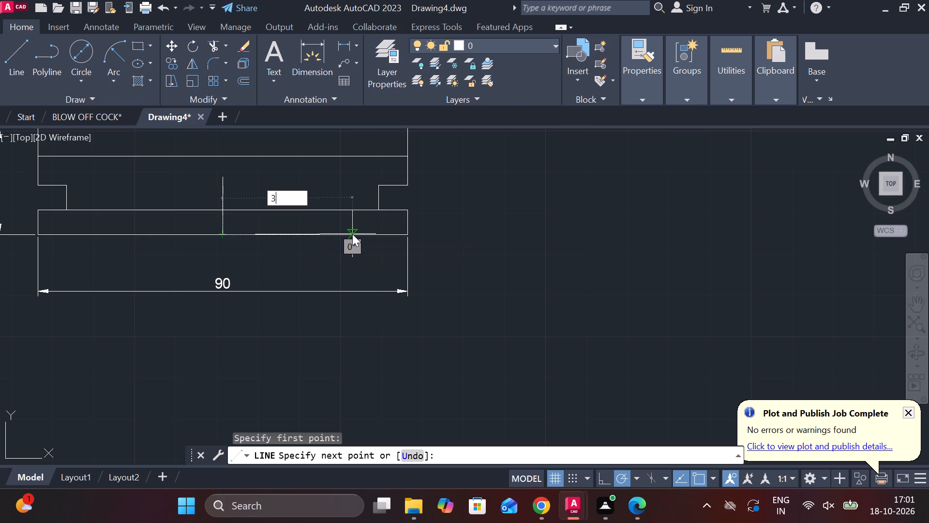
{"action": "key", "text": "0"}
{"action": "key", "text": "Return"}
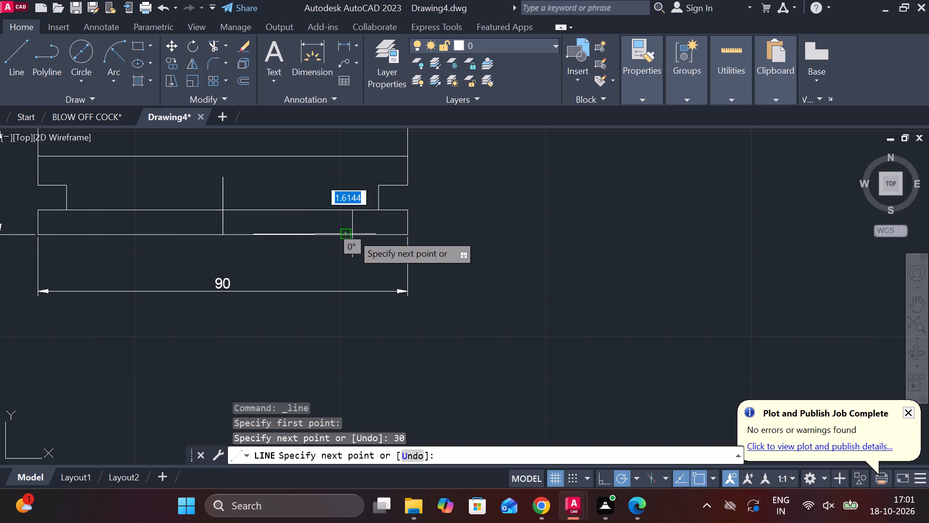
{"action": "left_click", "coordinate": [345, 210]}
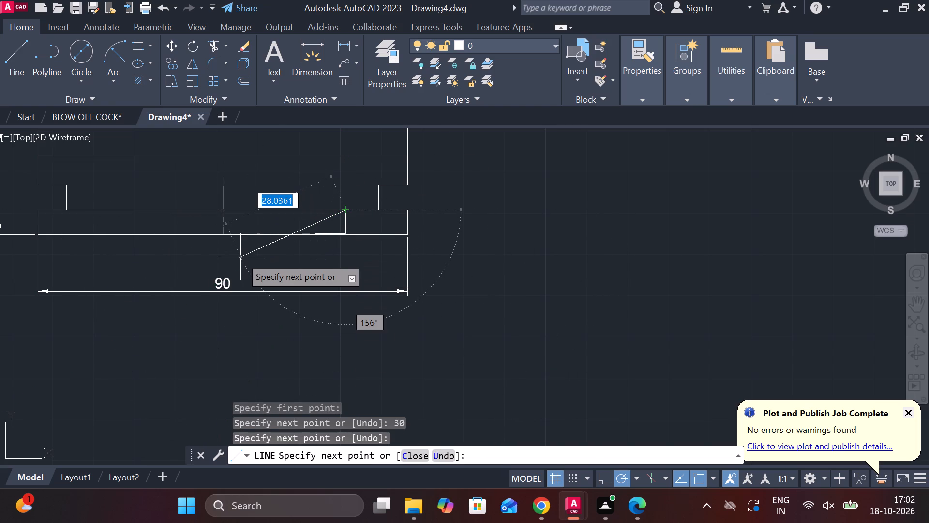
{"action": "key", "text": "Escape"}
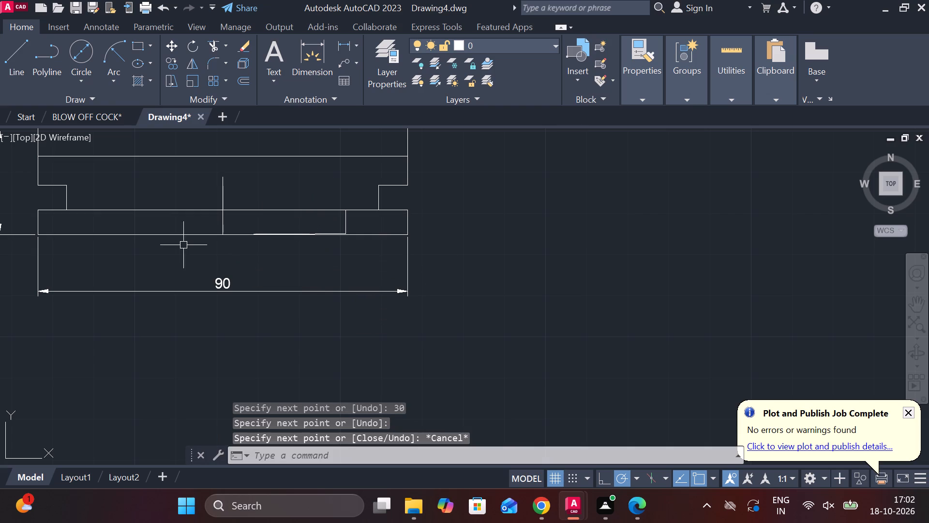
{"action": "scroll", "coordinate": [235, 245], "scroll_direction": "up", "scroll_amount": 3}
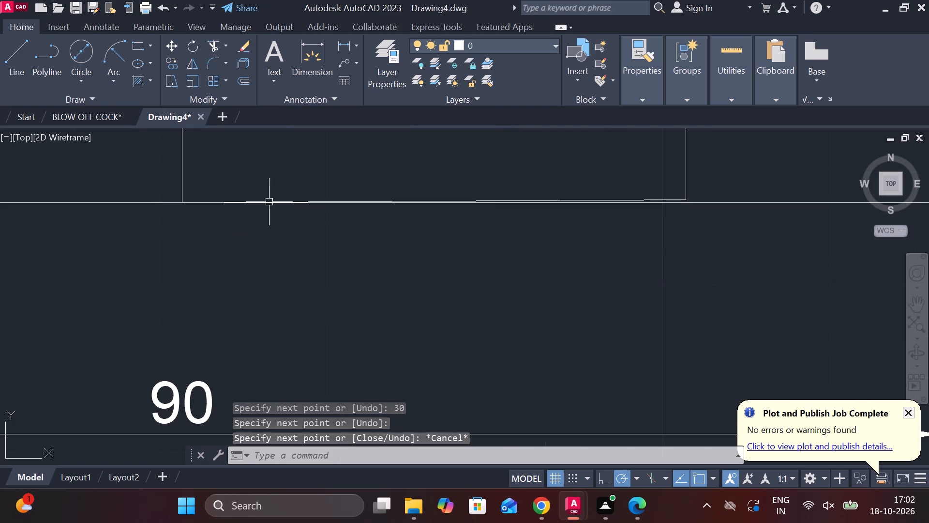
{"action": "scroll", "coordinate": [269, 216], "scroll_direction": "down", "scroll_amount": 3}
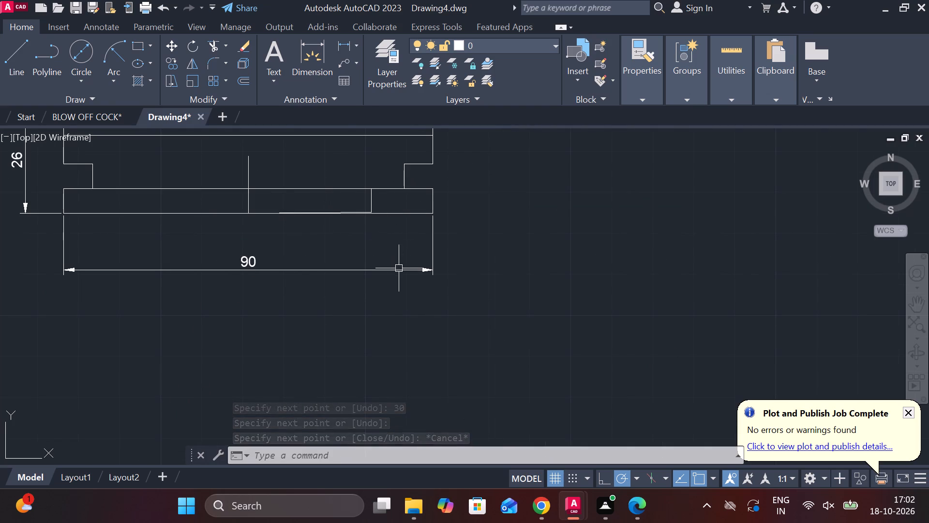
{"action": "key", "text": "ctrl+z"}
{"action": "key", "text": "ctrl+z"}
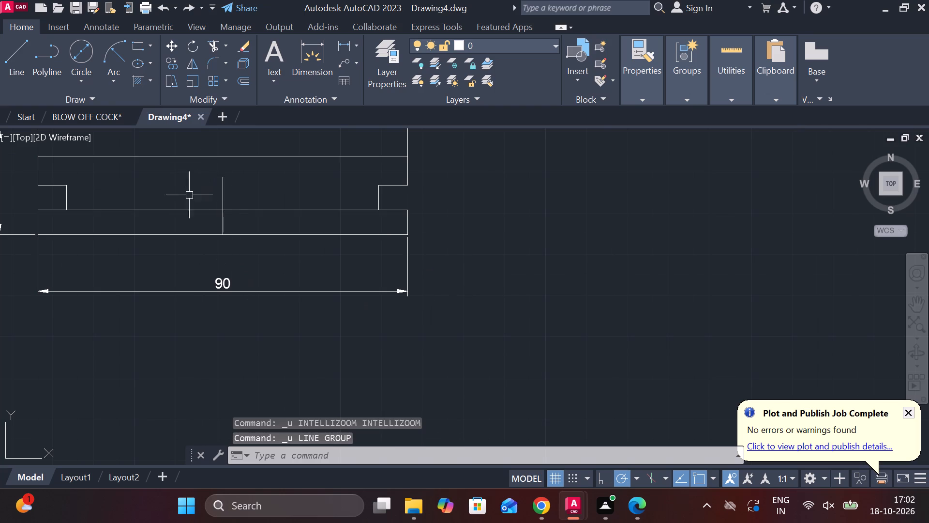
Copy the vertical centre line of the bottom recess 30 units to the right and 30 units to the left.
{"action": "left_click", "coordinate": [223, 223]}
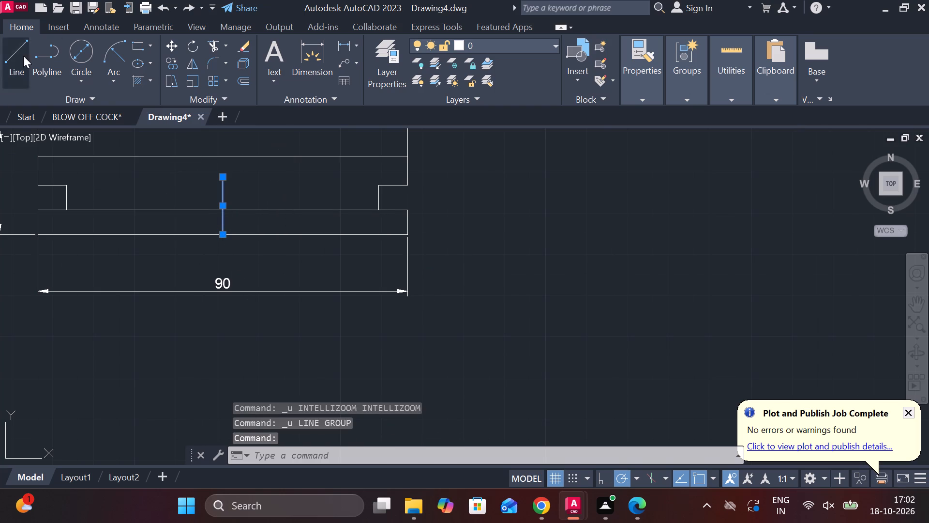
{"action": "left_click", "coordinate": [169, 62]}
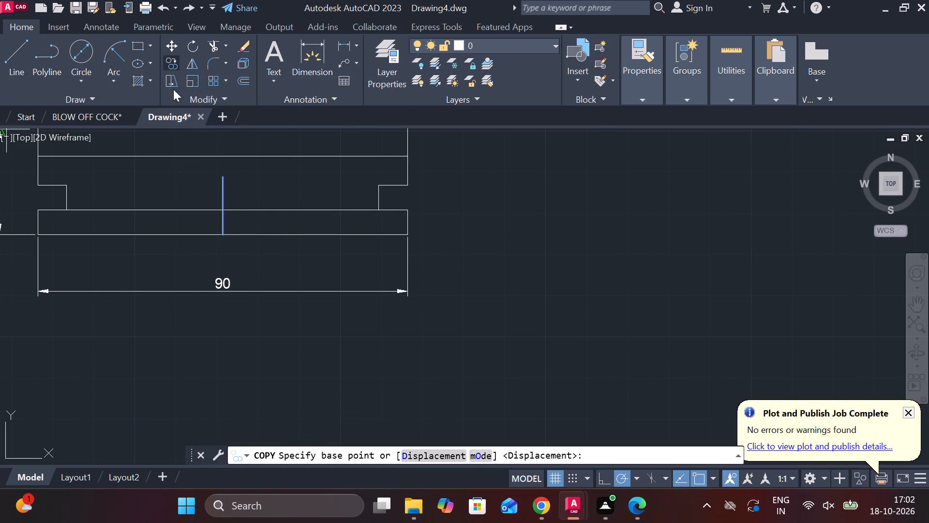
{"action": "left_click", "coordinate": [223, 222]}
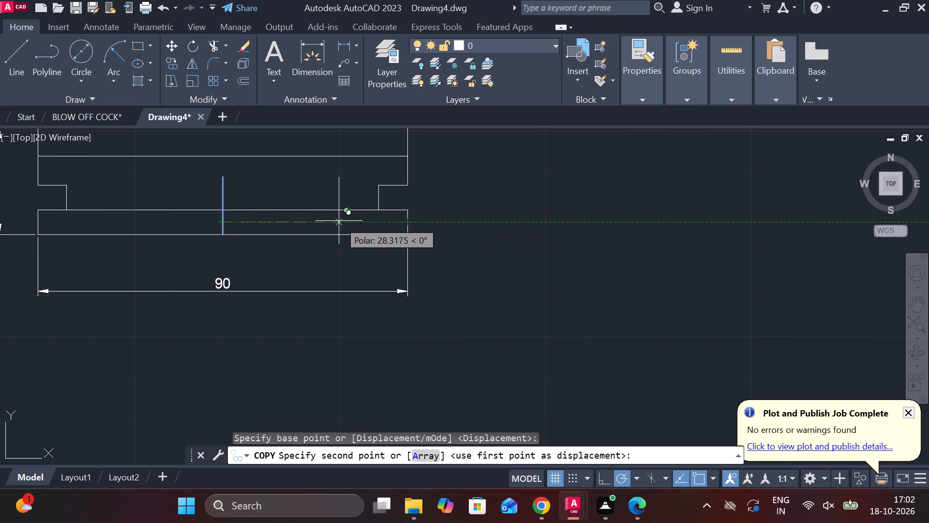
{"action": "type", "text": "30"}
{"action": "key", "text": "Return"}
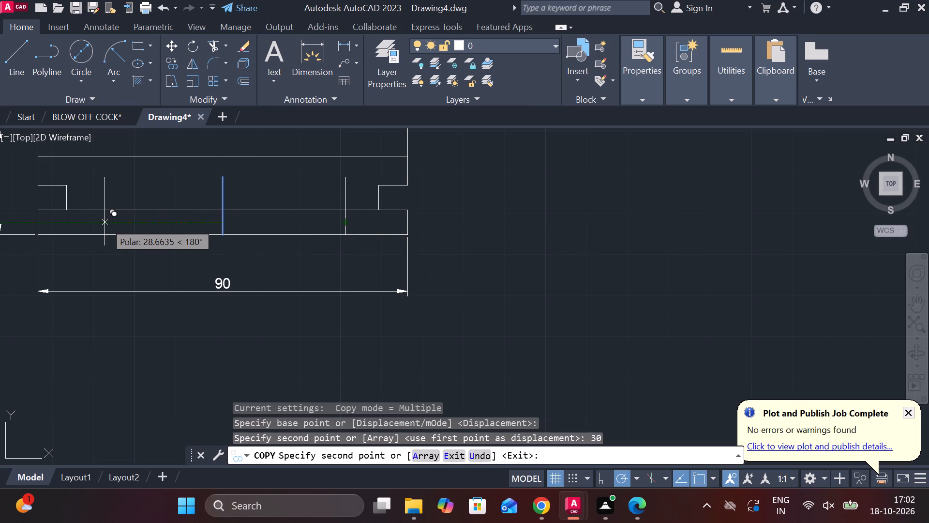
{"action": "type", "text": "30"}
{"action": "key", "text": "Return"}
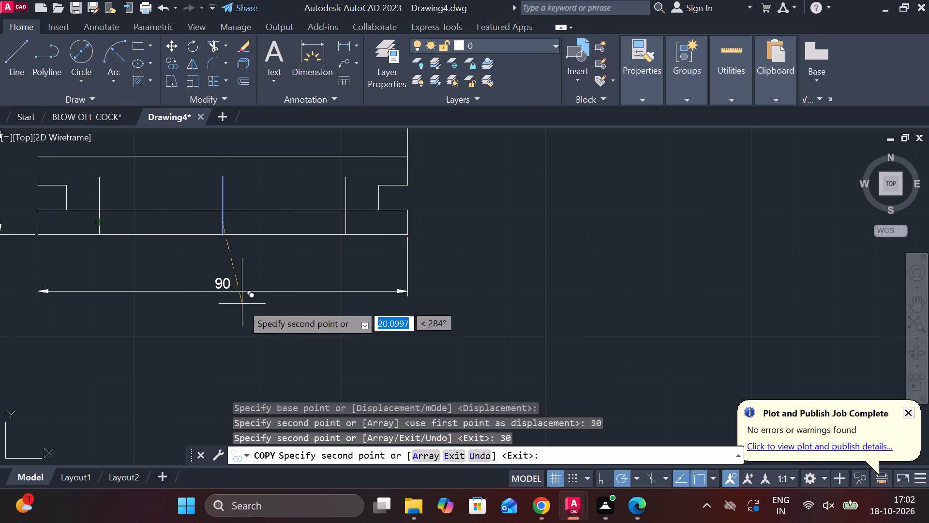
{"action": "key", "text": "Escape"}
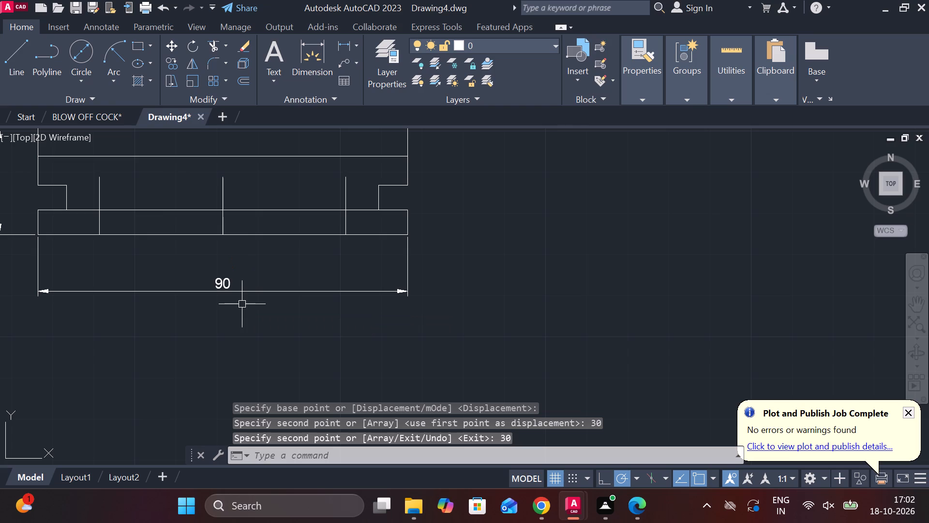
Trim the side lines above the recess's top line, the whole centre line, and the top line's portions outside the two side lines.
{"action": "left_click", "coordinate": [209, 46]}
{"action": "left_click", "coordinate": [98, 176]}
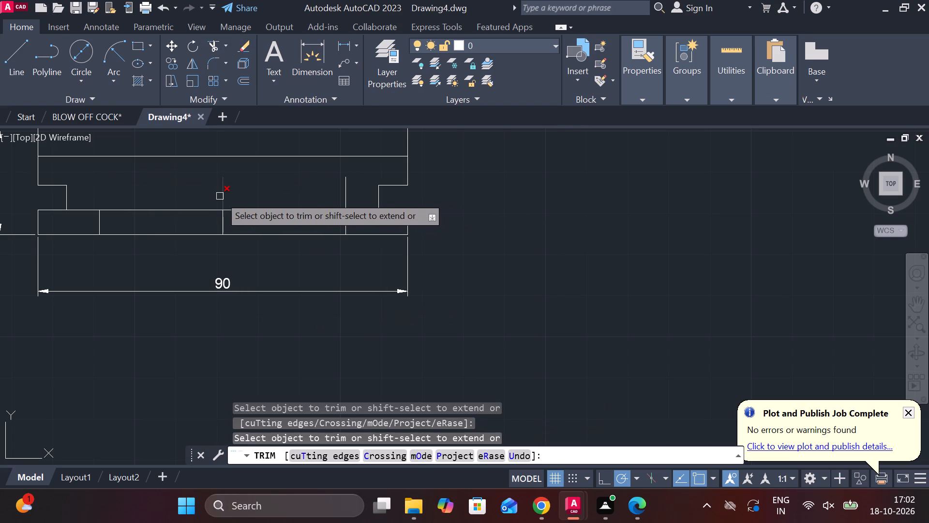
{"action": "left_click", "coordinate": [220, 196]}
{"action": "left_click", "coordinate": [347, 192]}
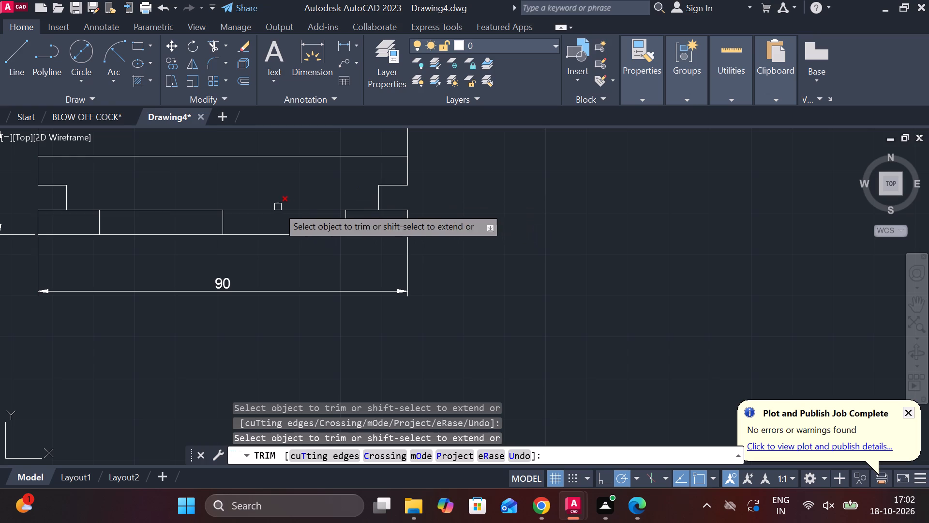
{"action": "double_click", "coordinate": [222, 224]}
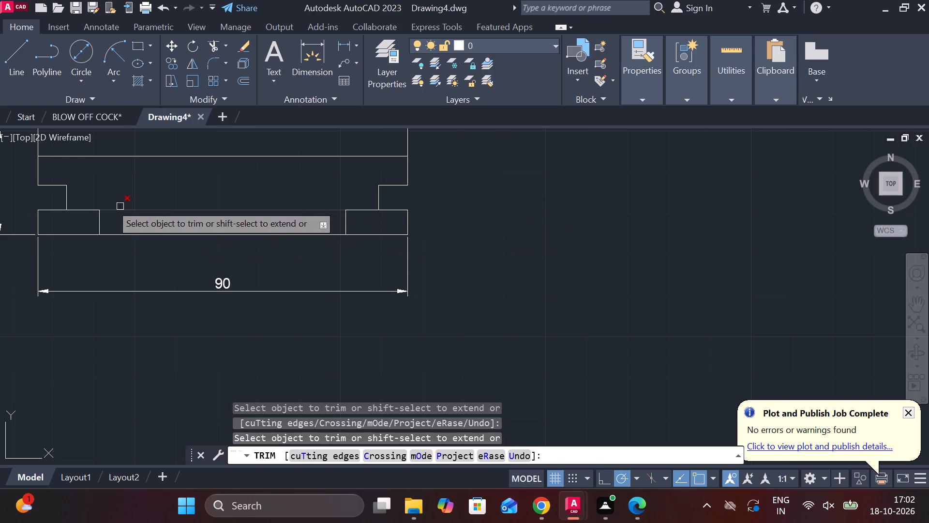
{"action": "left_click", "coordinate": [82, 213]}
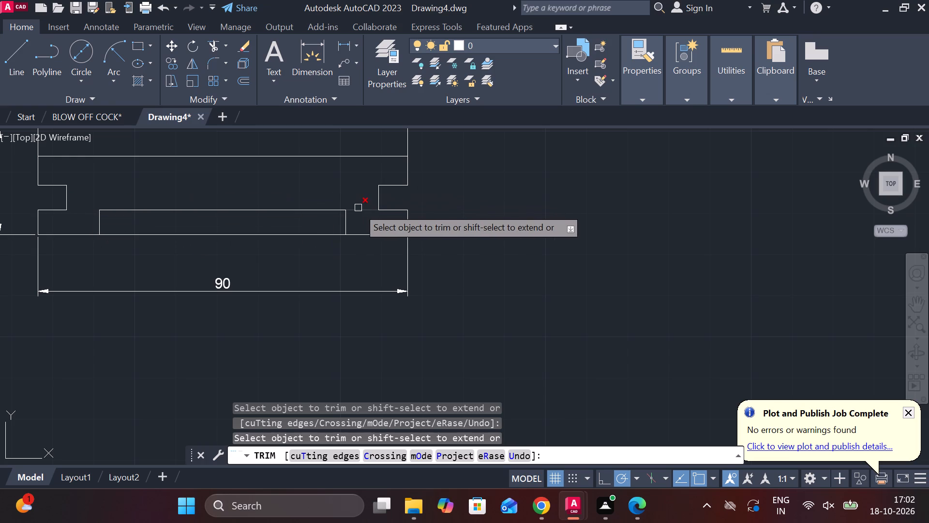
{"action": "left_click", "coordinate": [358, 208]}
Add horizontal linear dimensions below the profile for the bottom recess's width and the right side notch's depth.
{"action": "left_click", "coordinate": [343, 46]}
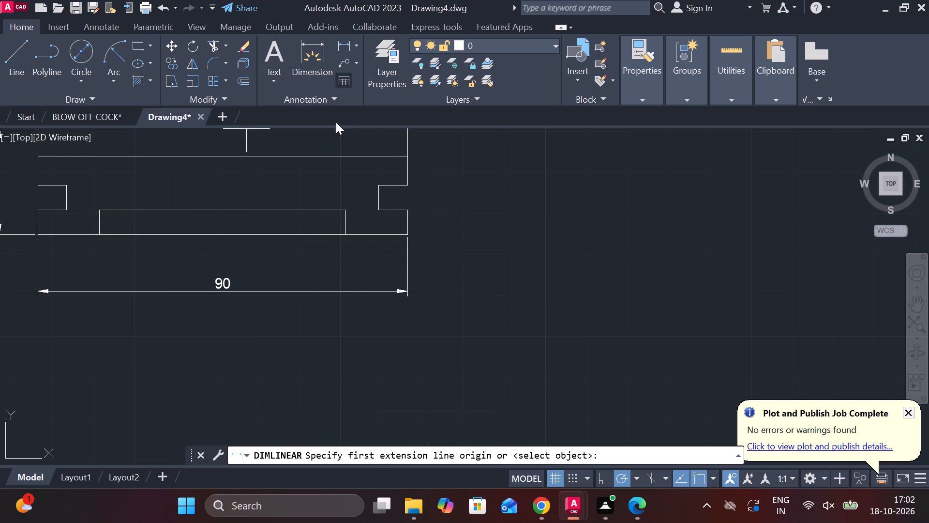
{"action": "left_click", "coordinate": [94, 233]}
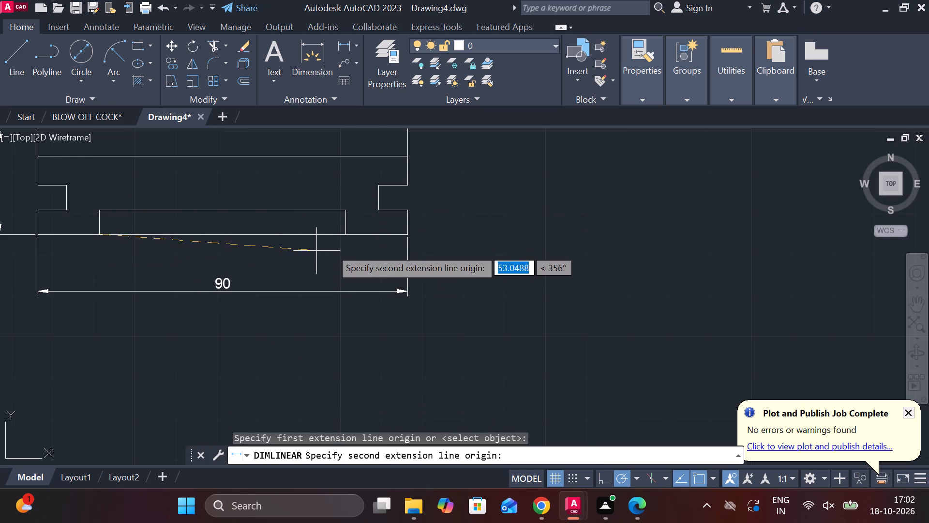
{"action": "left_click", "coordinate": [348, 238]}
{"action": "left_click", "coordinate": [347, 266]}
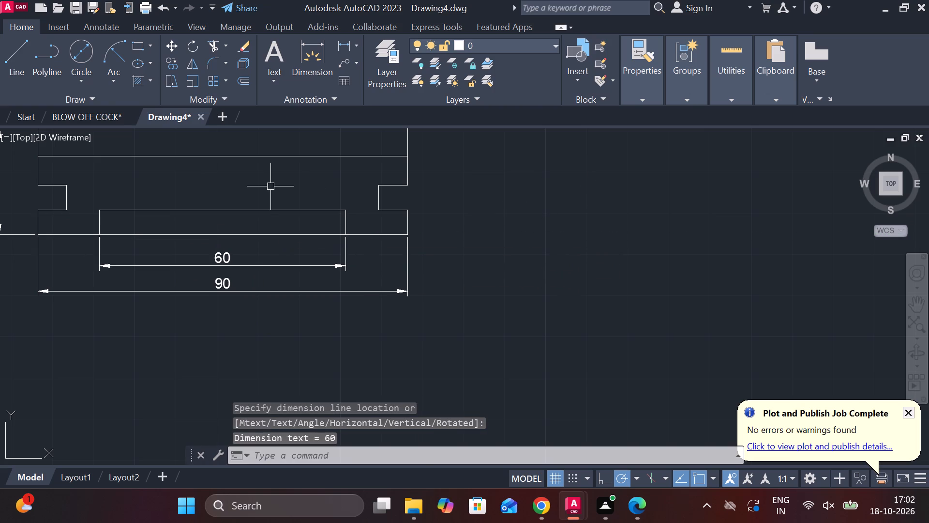
{"action": "left_click", "coordinate": [340, 45]}
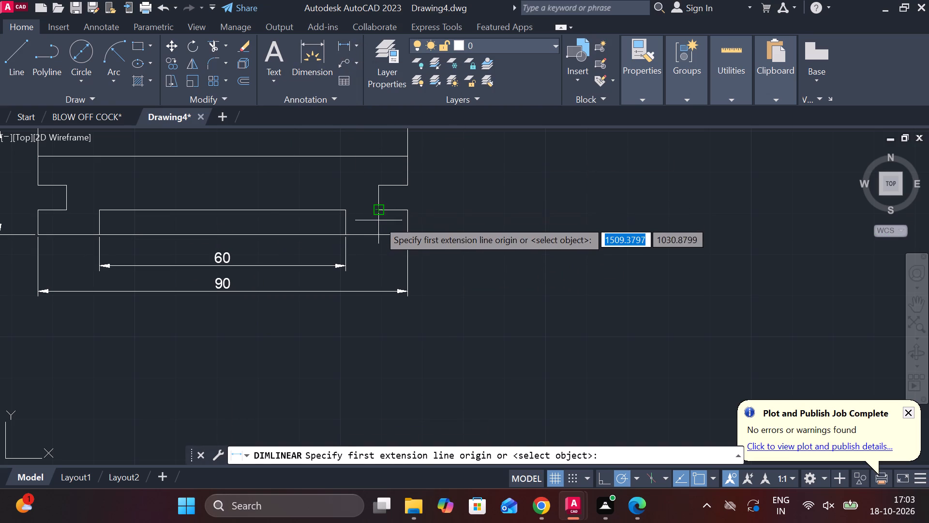
{"action": "left_click", "coordinate": [382, 208]}
{"action": "left_click", "coordinate": [411, 209]}
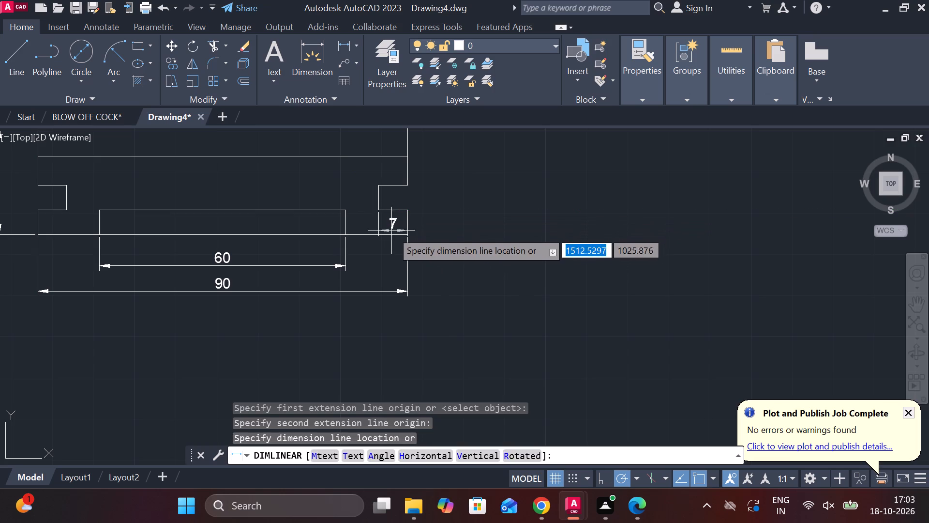
{"action": "left_click", "coordinate": [391, 259]}
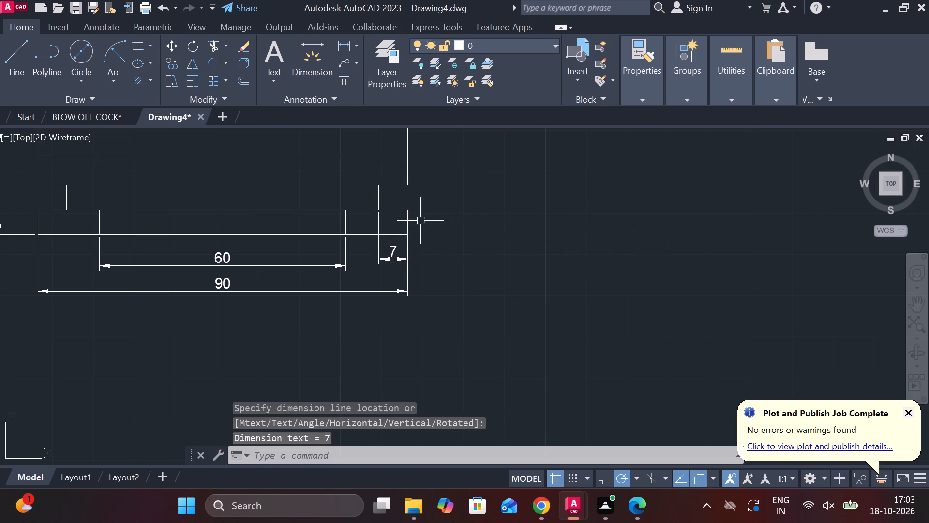
Add vertical linear dimensions beside the profile's right edge for the lower lip's height and the side notch's height.
{"action": "left_click", "coordinate": [345, 46]}
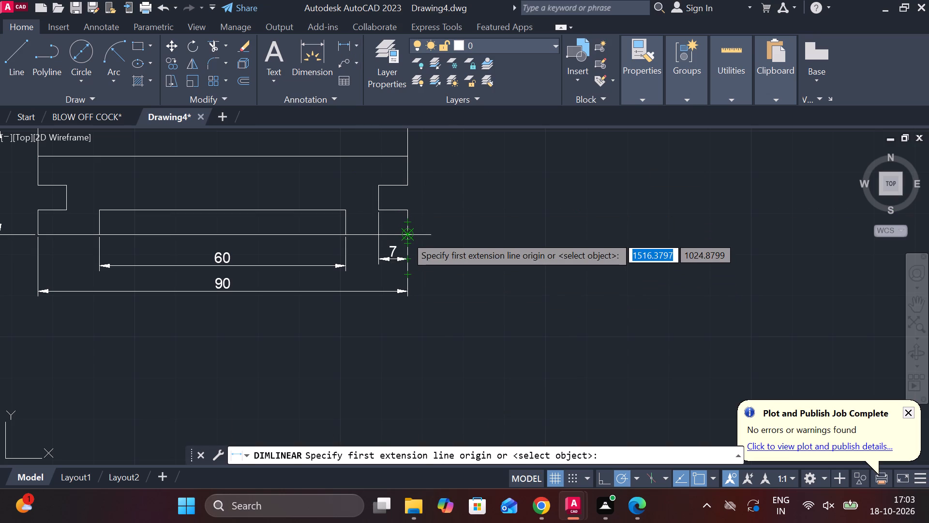
{"action": "left_click", "coordinate": [406, 236]}
{"action": "left_click", "coordinate": [406, 209]}
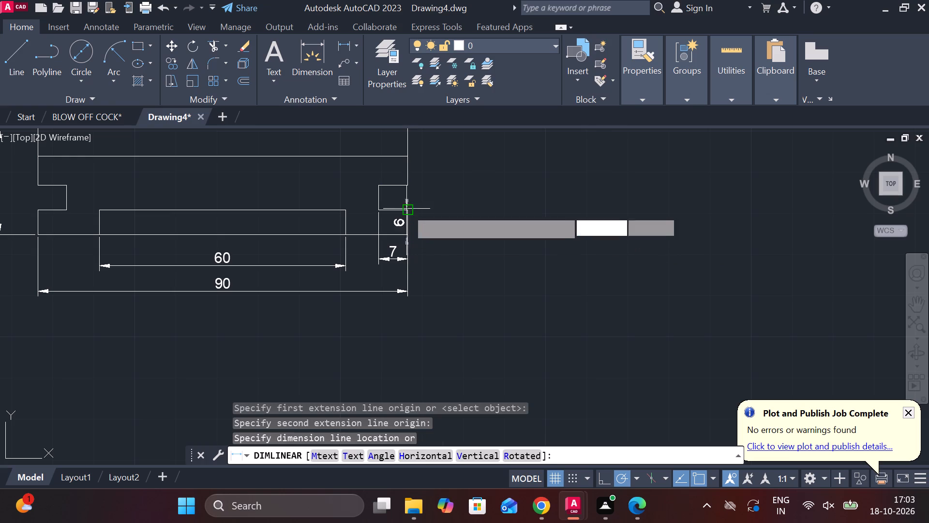
{"action": "left_click", "coordinate": [449, 209]}
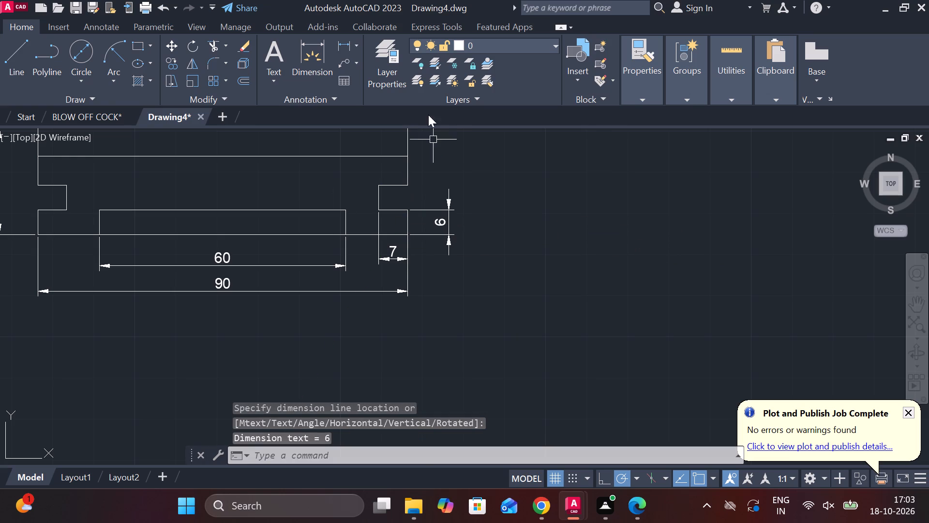
{"action": "left_click", "coordinate": [341, 49]}
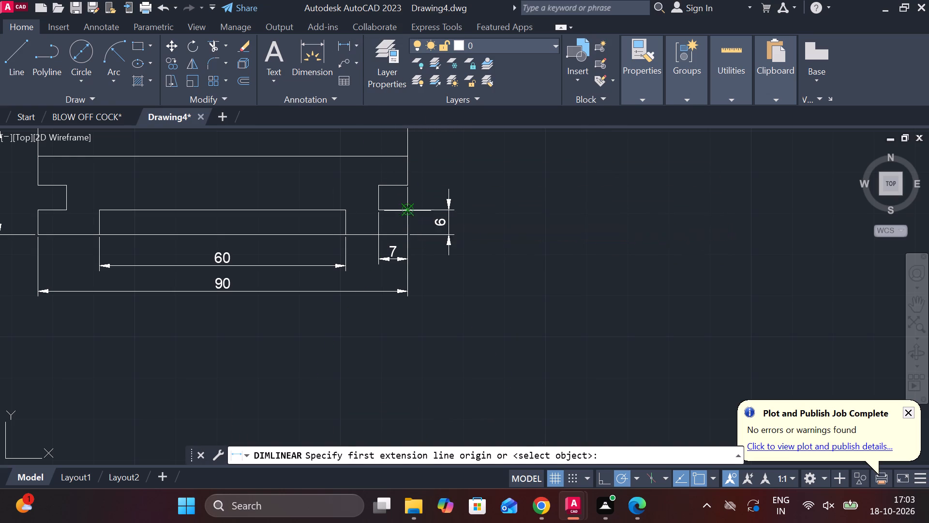
{"action": "left_click", "coordinate": [406, 210]}
{"action": "left_click", "coordinate": [412, 185]}
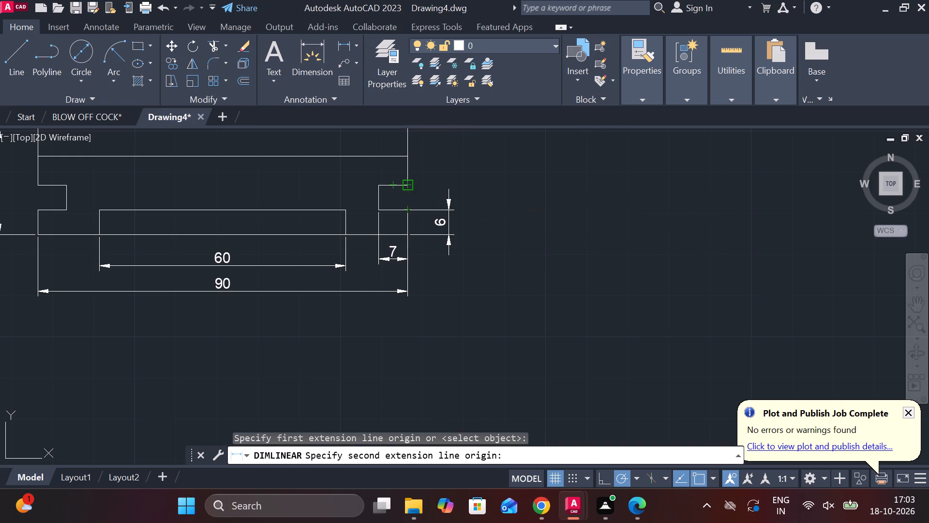
{"action": "left_click", "coordinate": [453, 180]}
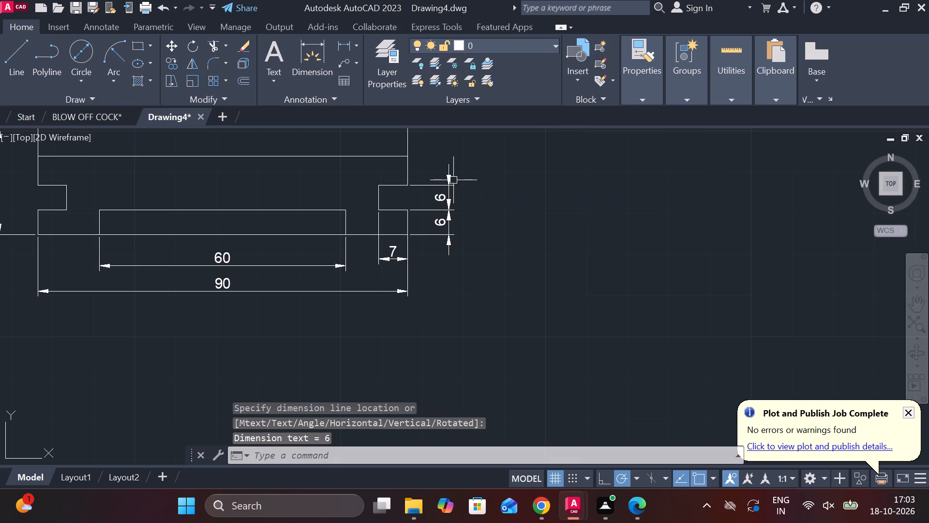
{"action": "key", "text": "Escape"}
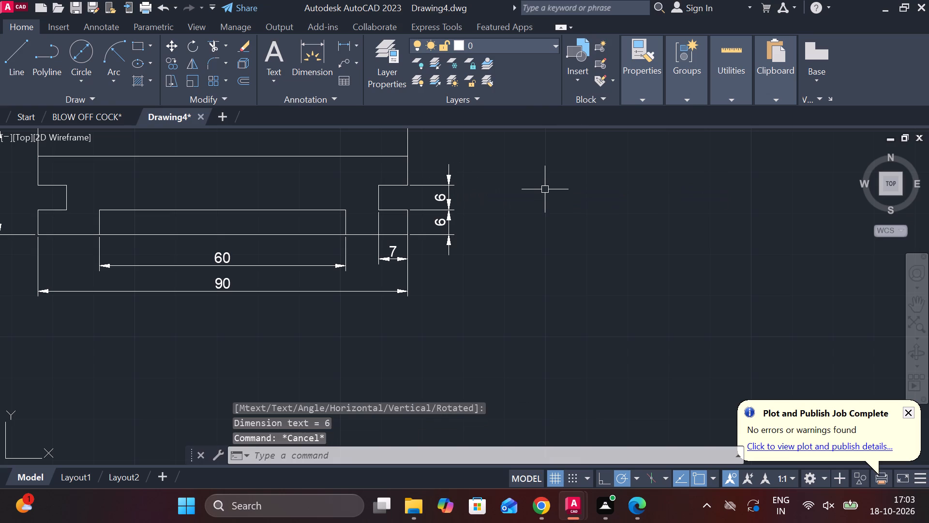
Hatch the notched profile area below the upper horizontal line with the ANSI32 pattern at scale 0.5.
{"action": "scroll", "coordinate": [277, 168], "scroll_direction": "down", "scroll_amount": 5}
{"action": "scroll", "coordinate": [277, 169], "scroll_direction": "up", "scroll_amount": 1}
{"action": "scroll", "coordinate": [195, 138], "scroll_direction": "up", "scroll_amount": 2}
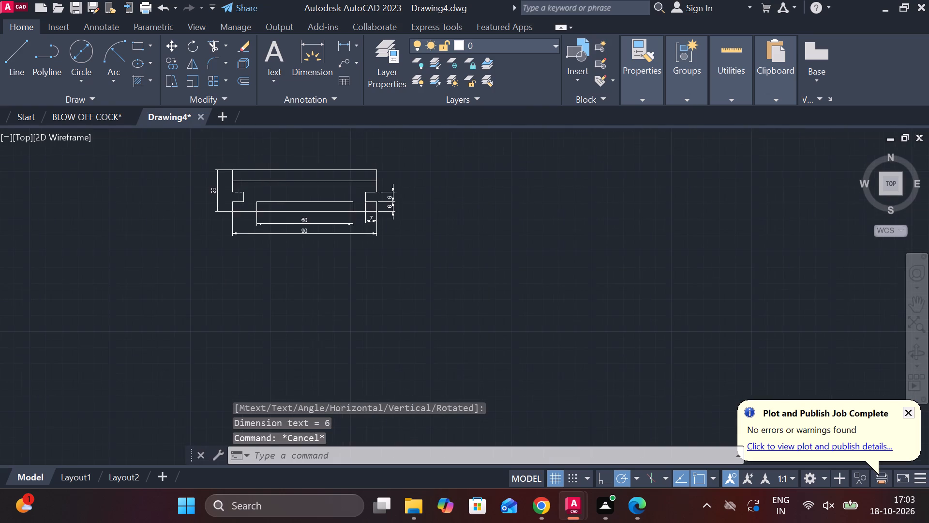
{"action": "left_click", "coordinate": [133, 79]}
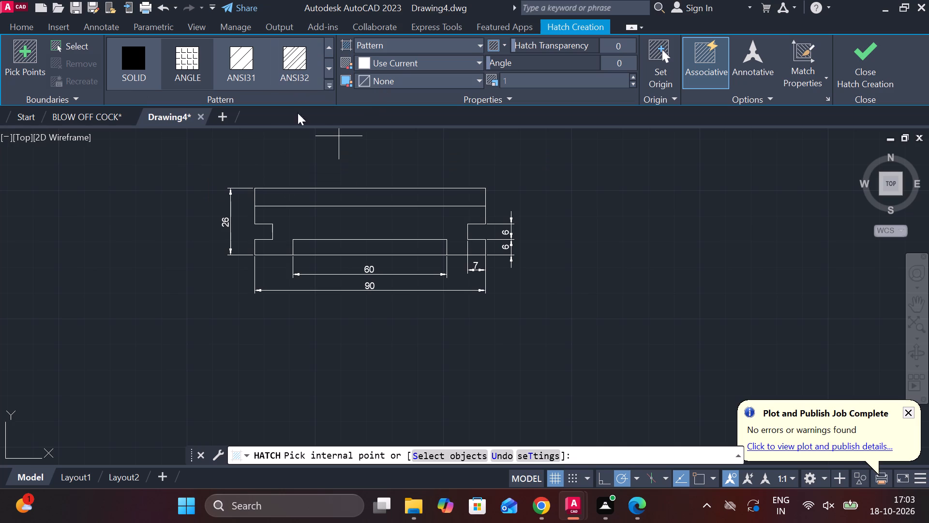
{"action": "left_click", "coordinate": [305, 226]}
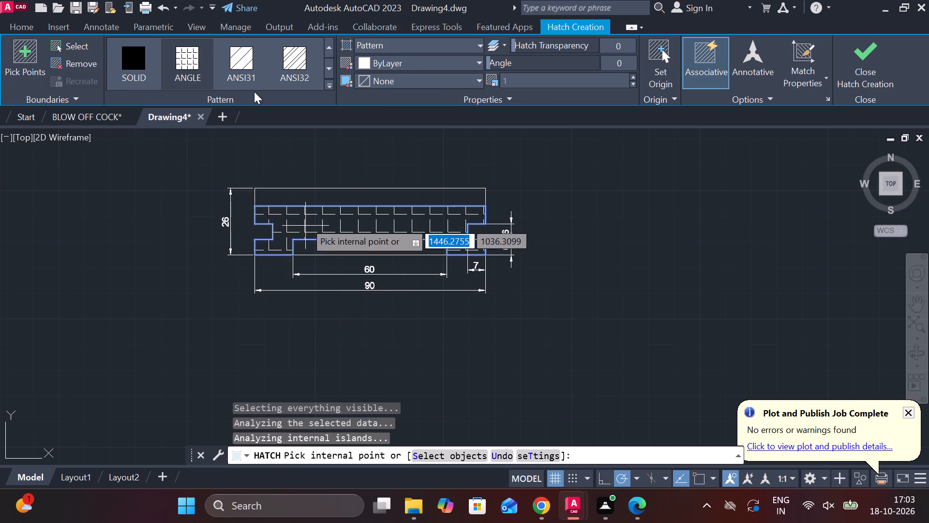
{"action": "left_click", "coordinate": [287, 56]}
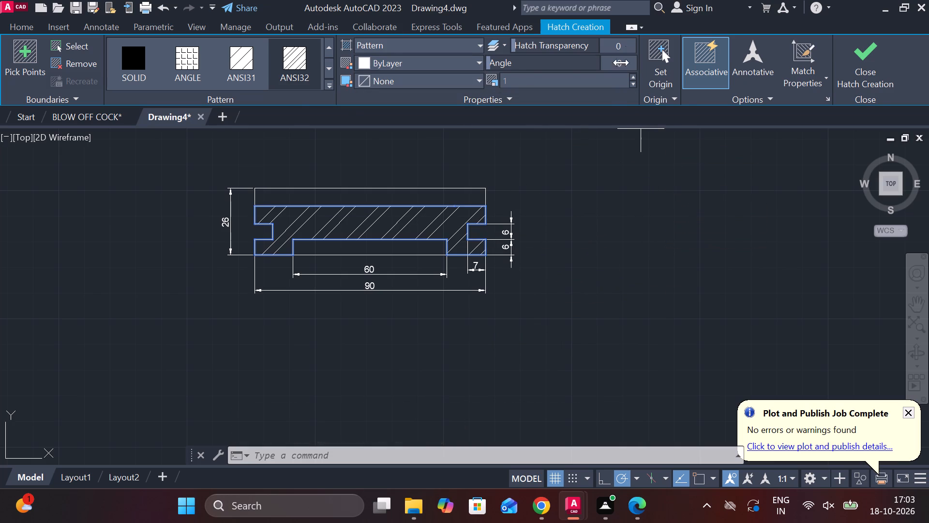
{"action": "left_click", "coordinate": [587, 84]}
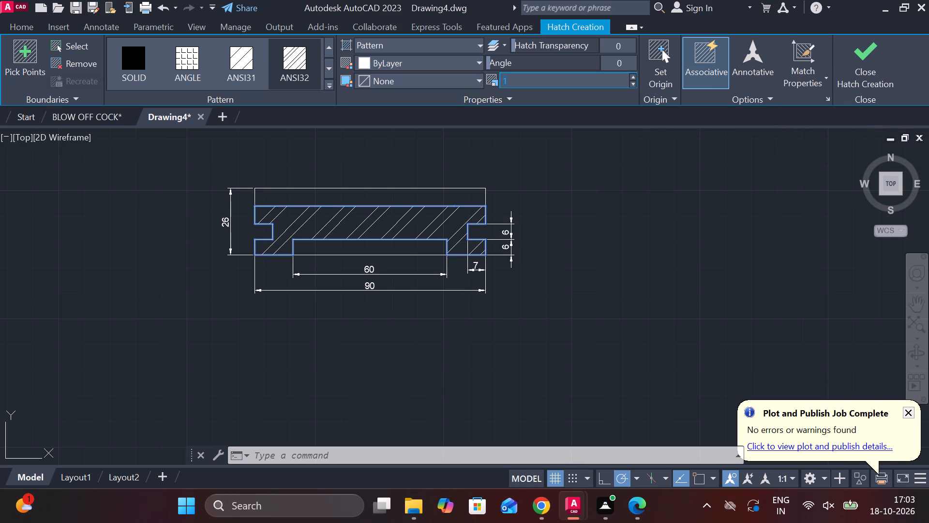
{"action": "key", "text": "BackSpace"}
{"action": "type", "text": "0."}
{"action": "key", "text": "5"}
{"action": "key", "text": "Return"}
{"action": "scroll", "coordinate": [574, 179], "scroll_direction": "down", "scroll_amount": 1}
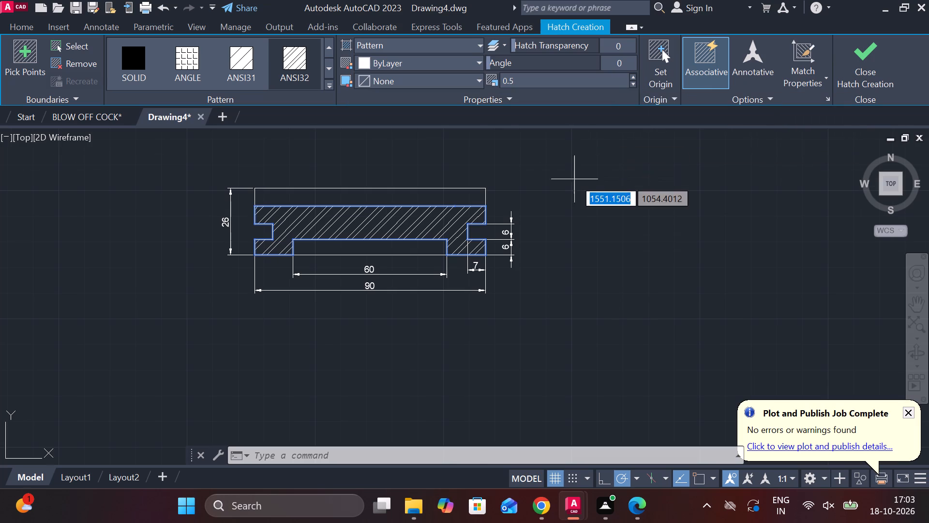
{"action": "scroll", "coordinate": [574, 179], "scroll_direction": "down", "scroll_amount": 2}
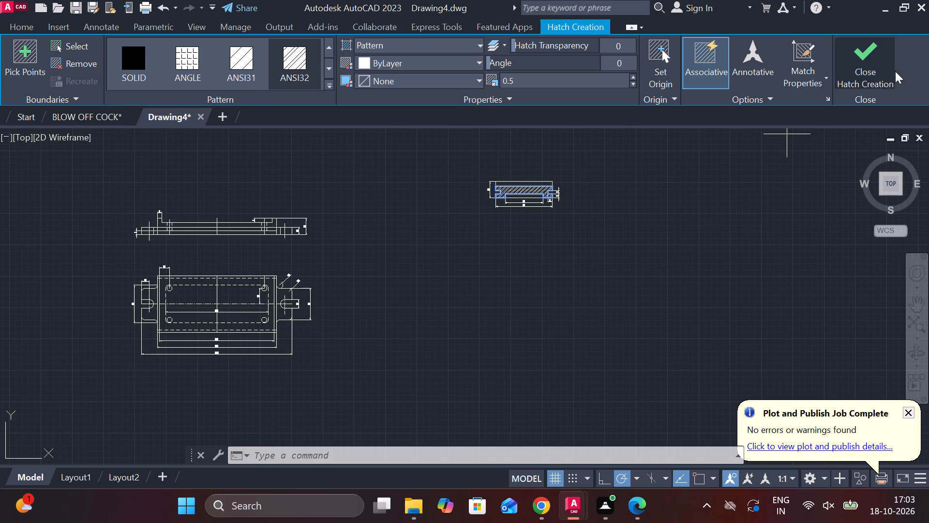
{"action": "left_click", "coordinate": [881, 77]}
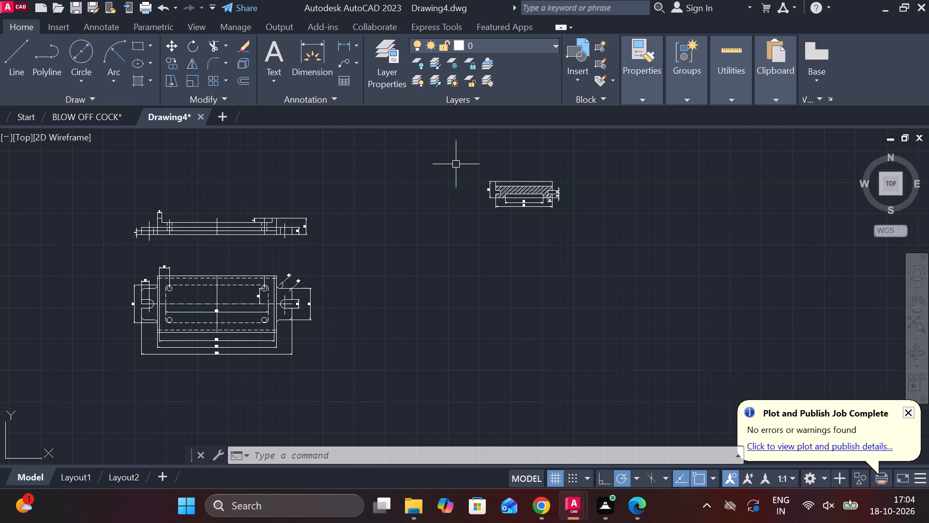
Draw a horizontal line 160 units long in the empty area below the hatched section view.
{"action": "left_click", "coordinate": [13, 59]}
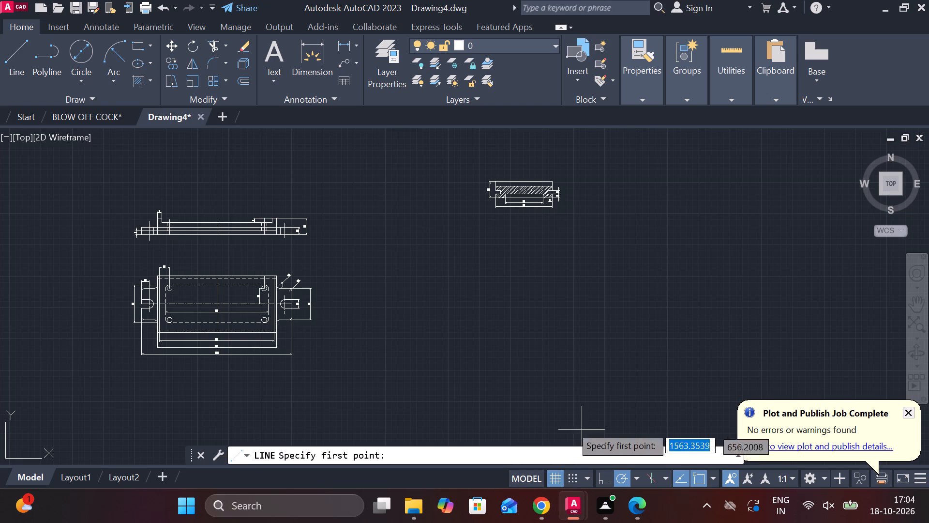
{"action": "left_click", "coordinate": [401, 275]}
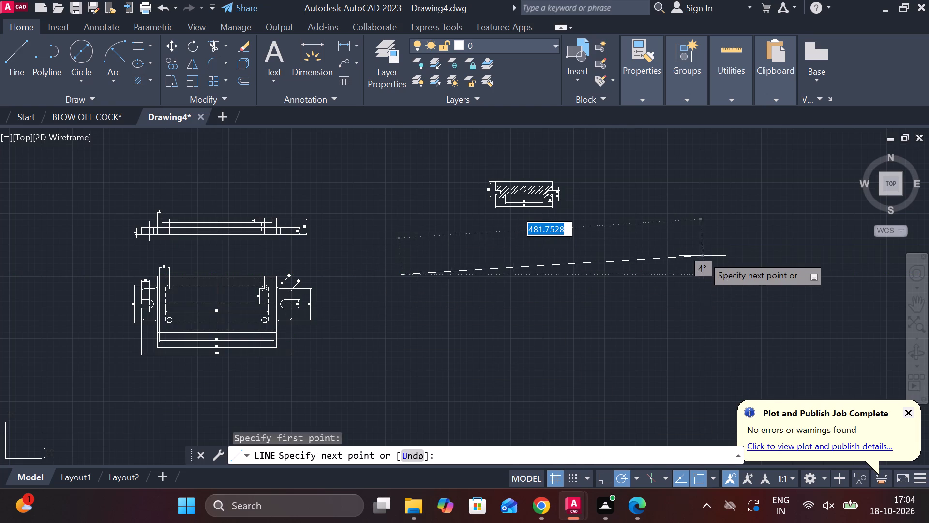
{"action": "left_click", "coordinate": [702, 270]}
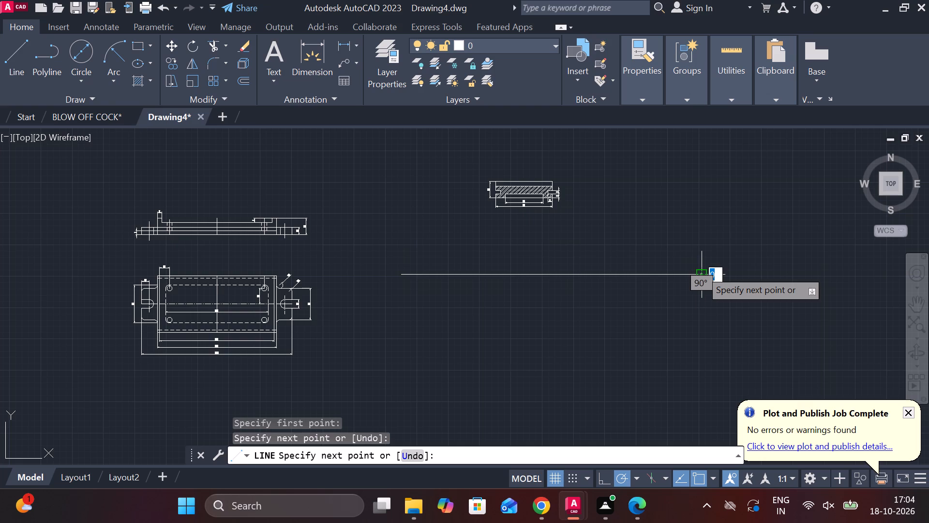
{"action": "key", "text": "ctrl+z"}
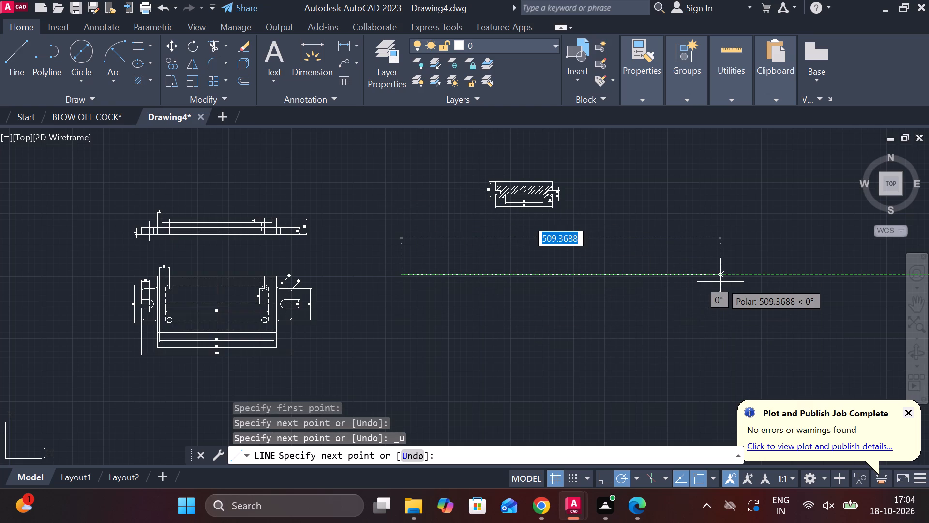
{"action": "key", "text": "1"}
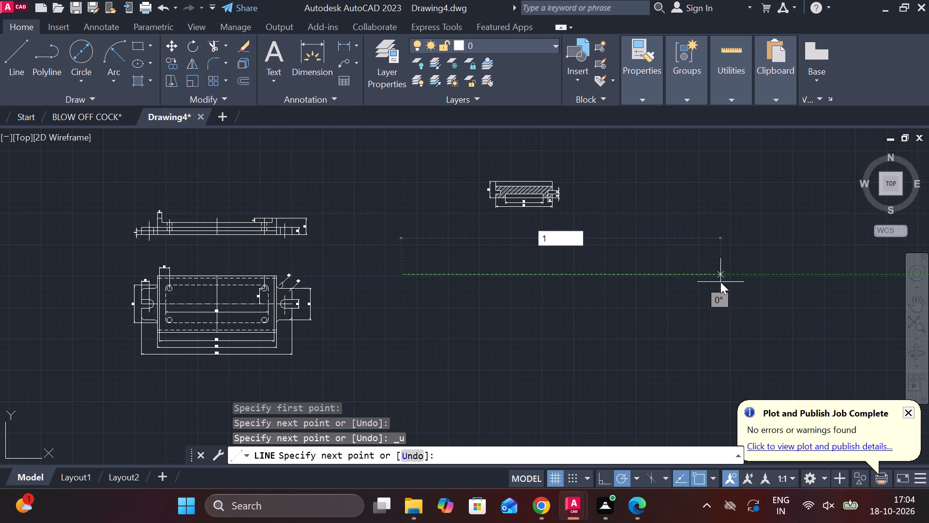
{"action": "type", "text": "60"}
{"action": "key", "text": "Return"}
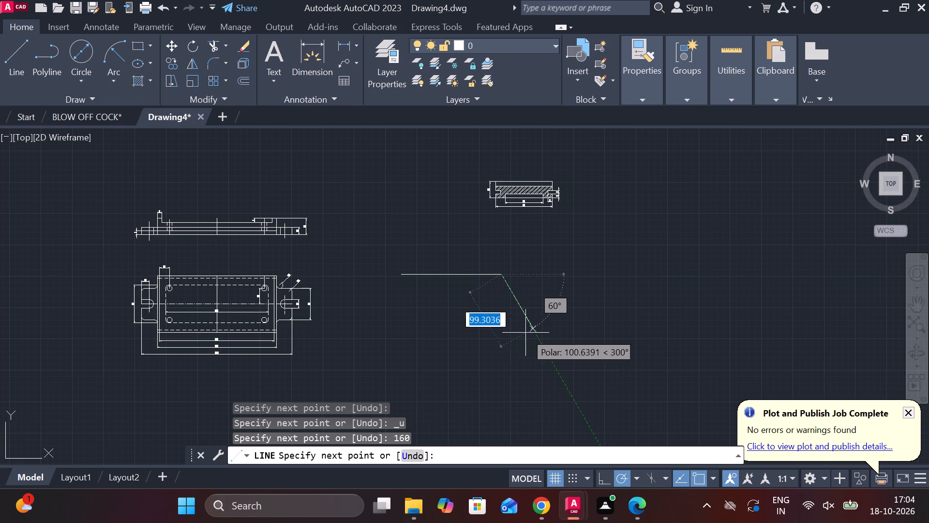
{"action": "key", "text": "Escape"}
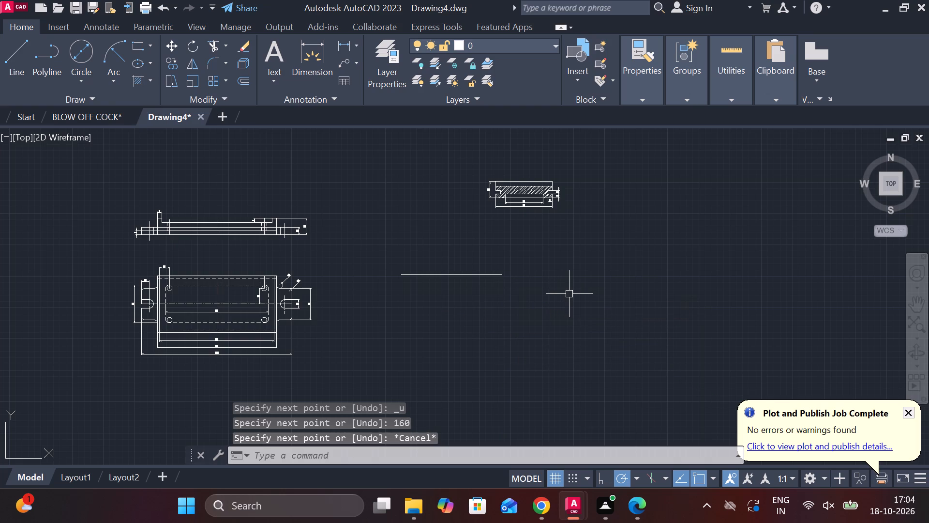
Draw a vertical line about 57 units upward from the midpoint of the 160-unit horizontal line.
{"action": "scroll", "coordinate": [435, 234], "scroll_direction": "up", "scroll_amount": 2}
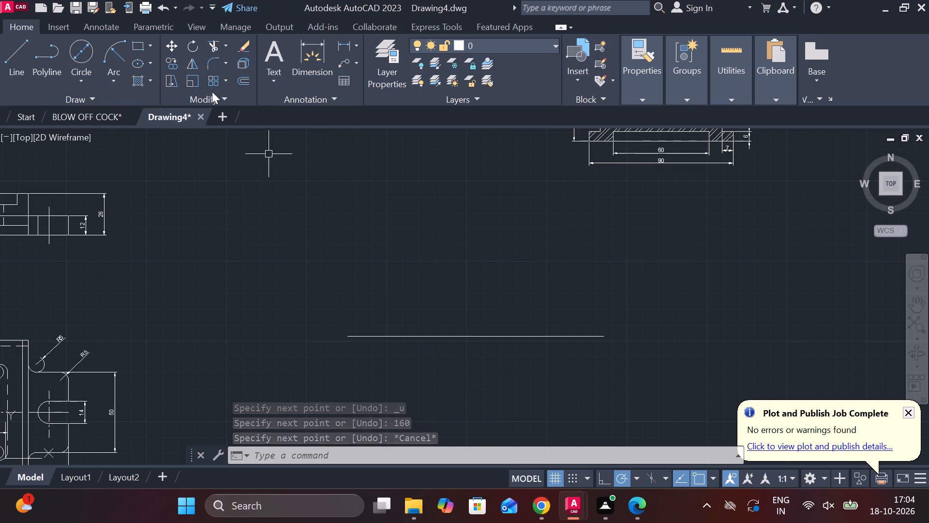
{"action": "left_click", "coordinate": [16, 59]}
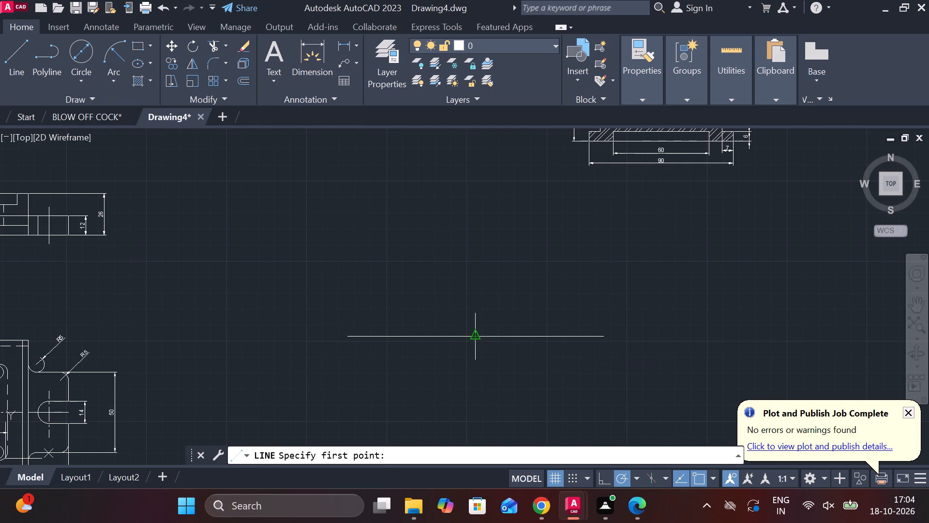
{"action": "left_click", "coordinate": [475, 337]}
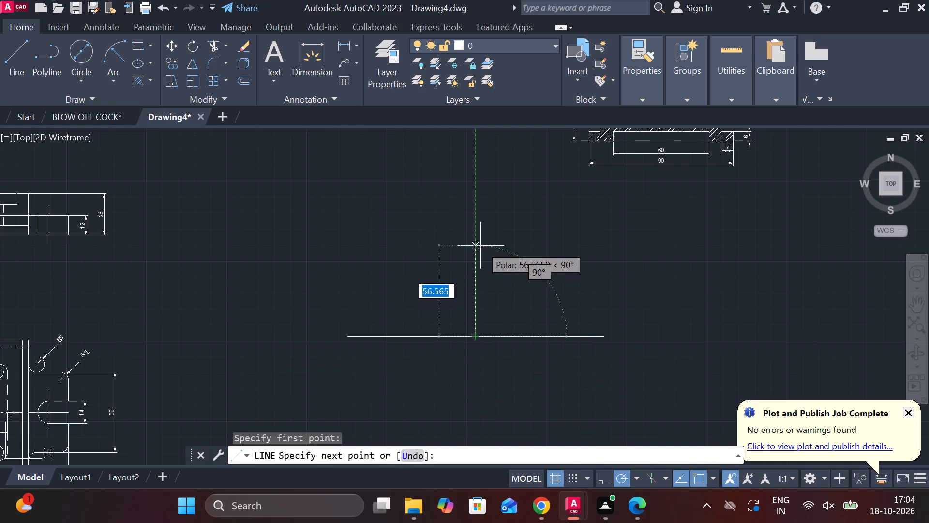
{"action": "left_click", "coordinate": [480, 246]}
{"action": "key", "text": "Escape"}
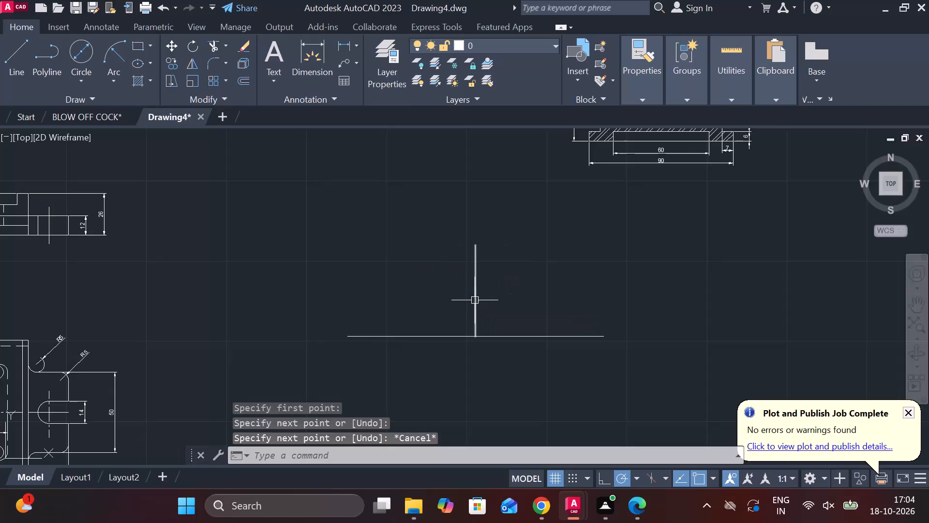
Draw a line 5 units up from the horizontal line's right end, continuing horizontally left to the vertical centre line.
{"action": "left_click", "coordinate": [27, 52]}
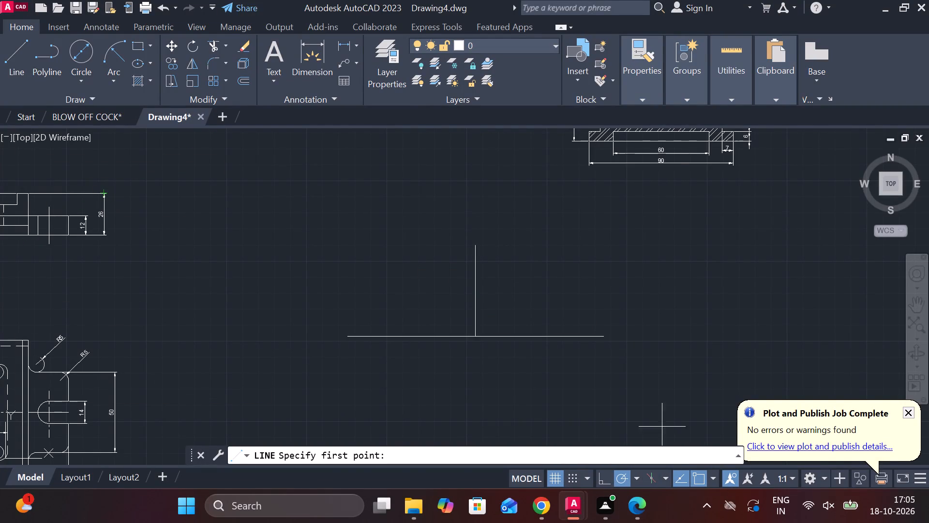
{"action": "left_click", "coordinate": [599, 338]}
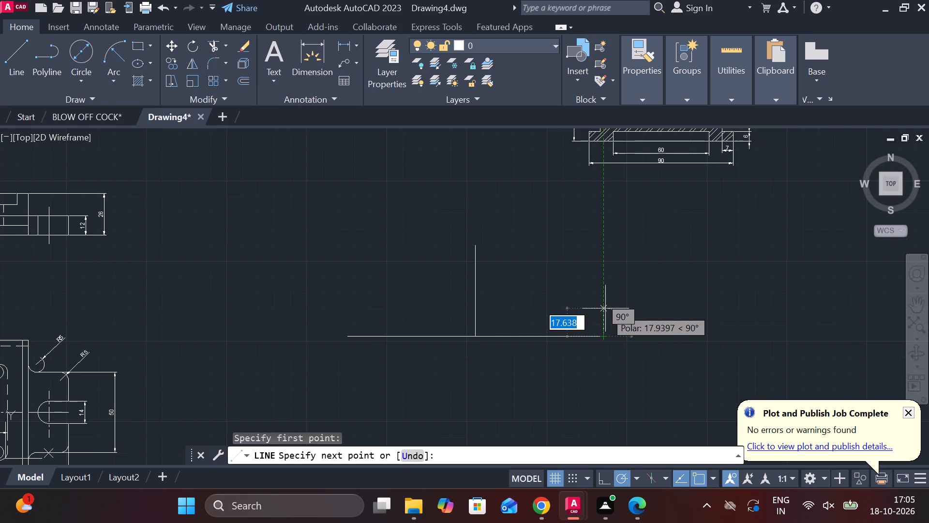
{"action": "key", "text": "5"}
{"action": "key", "text": "Return"}
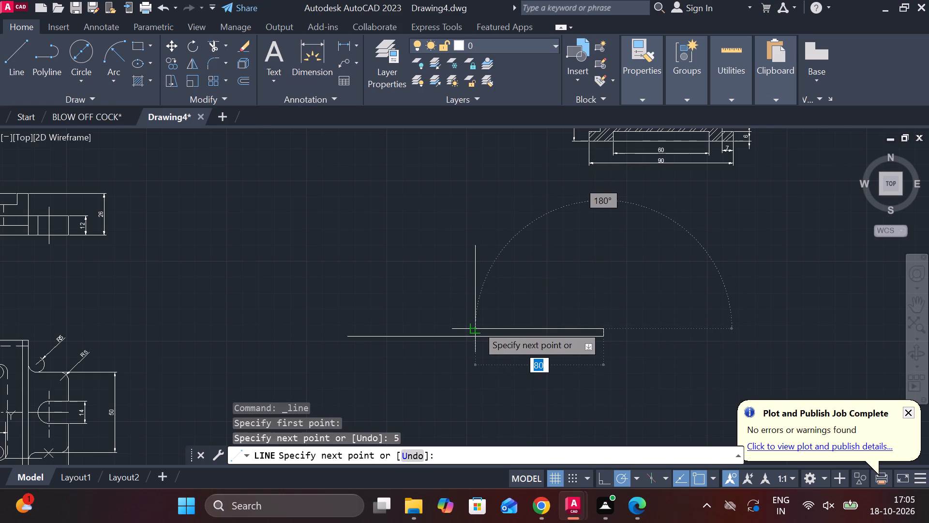
{"action": "scroll", "coordinate": [477, 325], "scroll_direction": "up", "scroll_amount": 3}
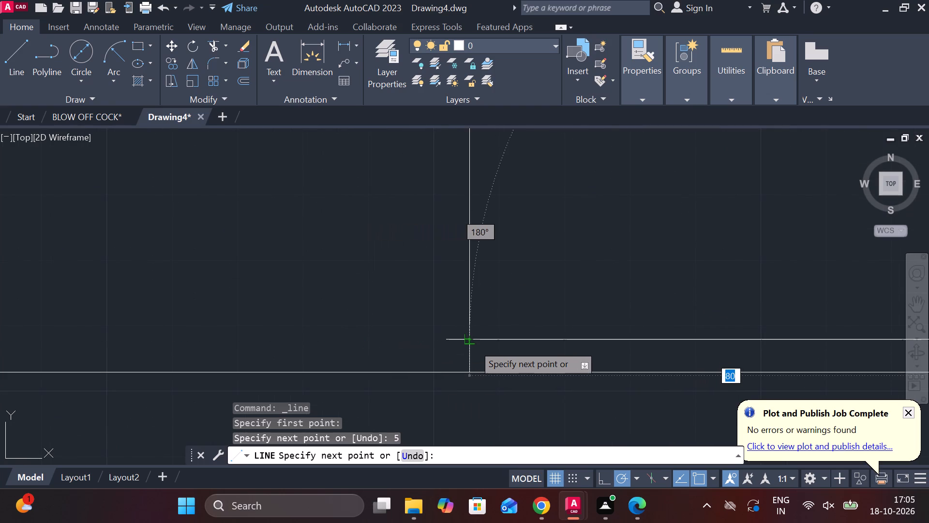
{"action": "left_click", "coordinate": [473, 344]}
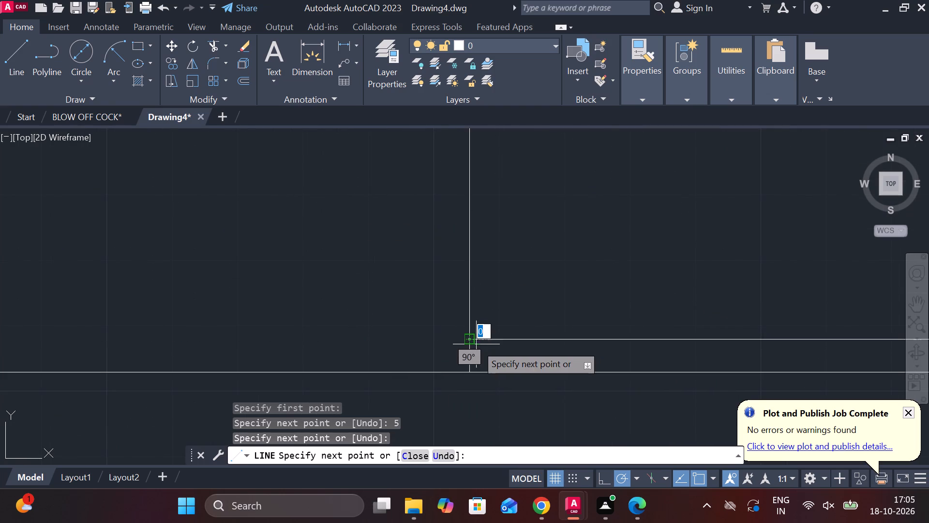
Continue the line downward along the vertical centre line with a length of 10.
{"action": "scroll", "coordinate": [481, 343], "scroll_direction": "down", "scroll_amount": 4}
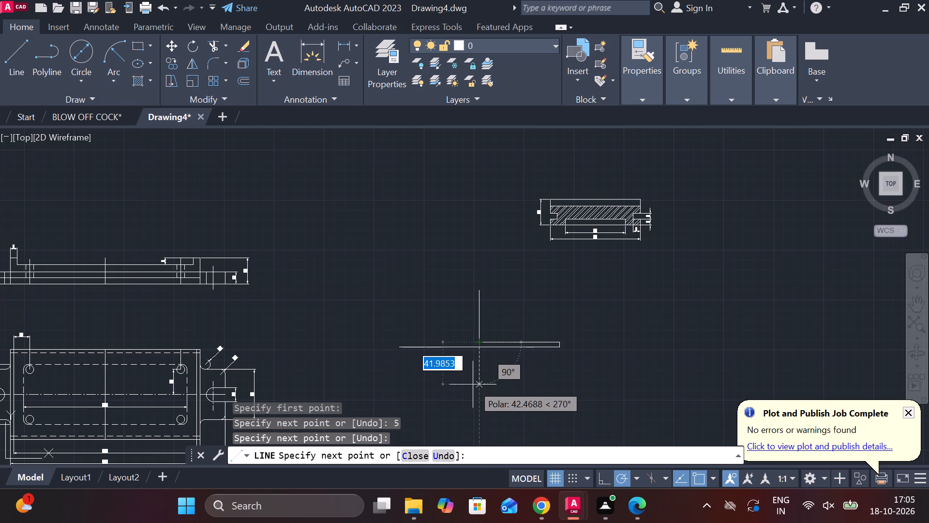
{"action": "key", "text": "1"}
{"action": "key", "text": "0"}
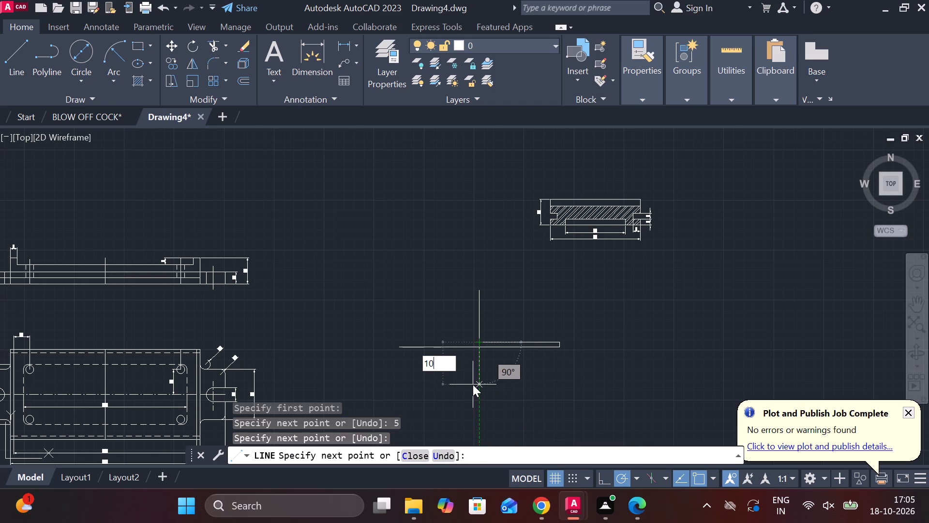
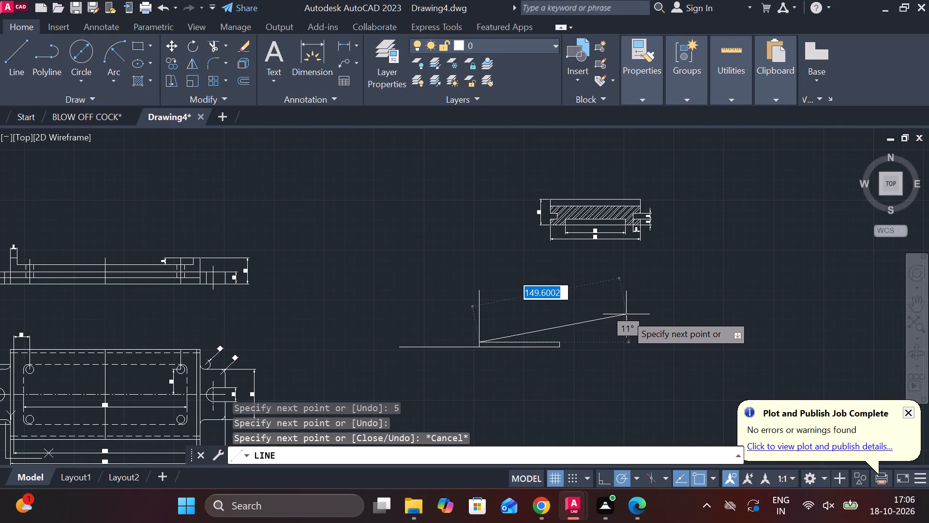
Undo the horizontal segment drawn from the 5-unit vertical line to the centre line.
{"action": "key", "text": "ctrl+z"}
{"action": "scroll", "coordinate": [615, 317], "scroll_direction": "down", "scroll_amount": 1}
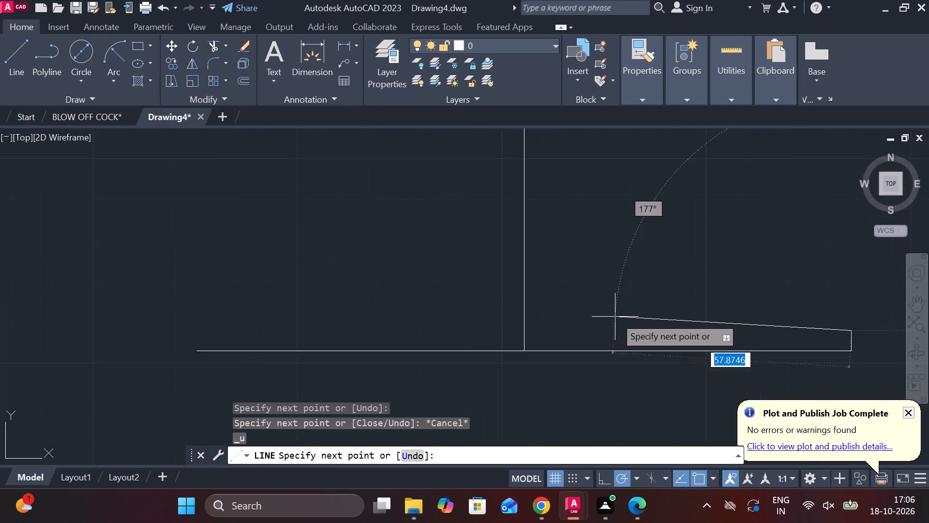
{"action": "scroll", "coordinate": [615, 317], "scroll_direction": "down", "scroll_amount": 2}
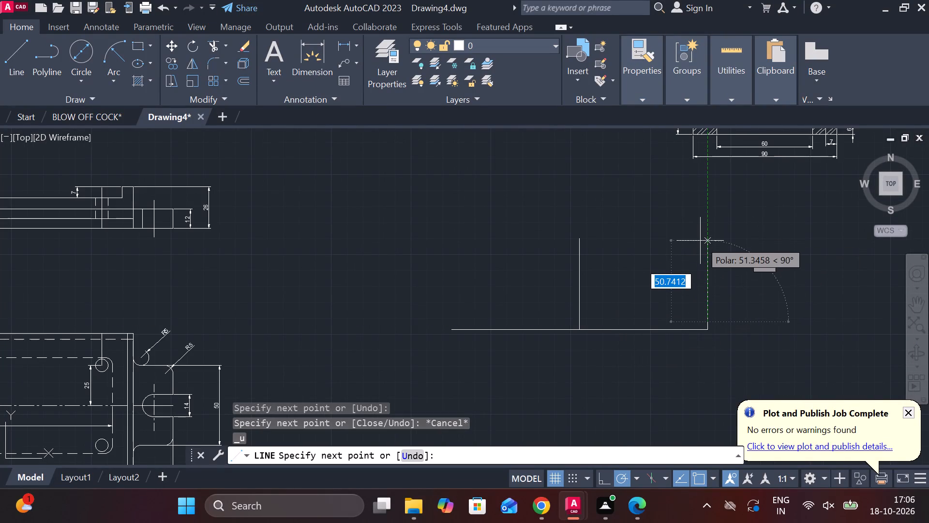
{"action": "key", "text": "Escape"}
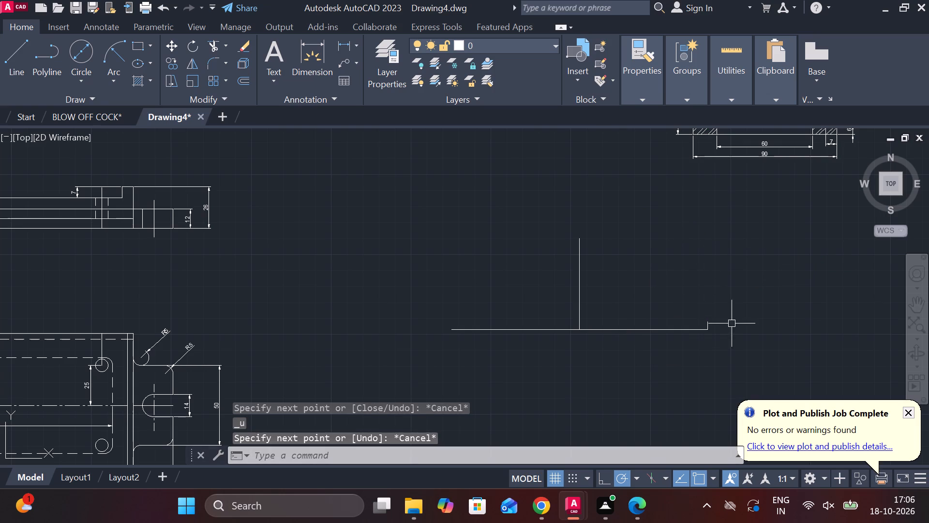
Draw the upper stepped outline from the 5-unit vertical line's top: 24 units left, 1 up, and left to the centre line.
{"action": "left_click", "coordinate": [20, 48]}
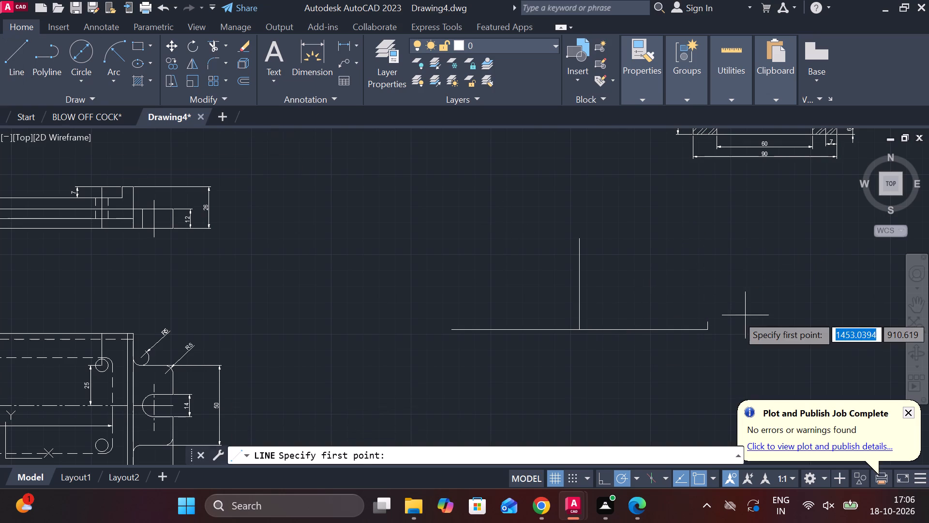
{"action": "scroll", "coordinate": [747, 315], "scroll_direction": "up", "scroll_amount": 3}
{"action": "left_click", "coordinate": [580, 340]}
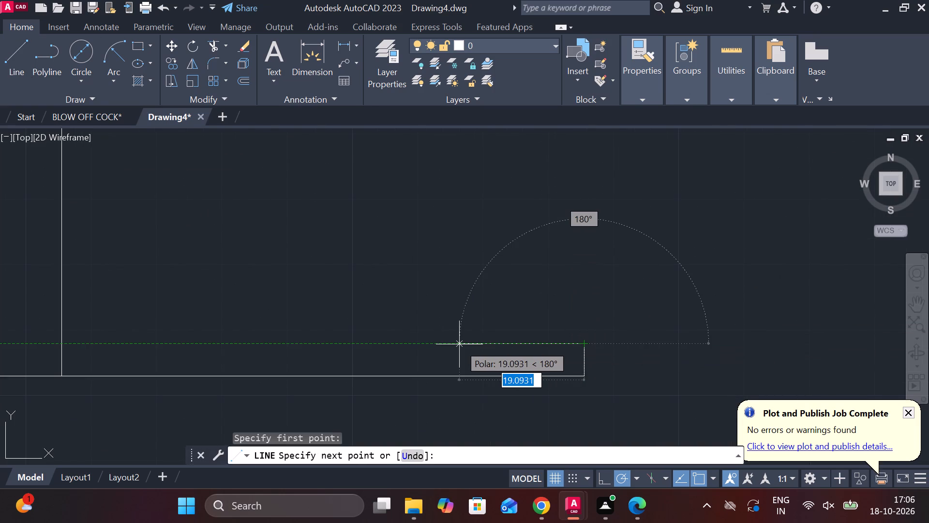
{"action": "key", "text": "2"}
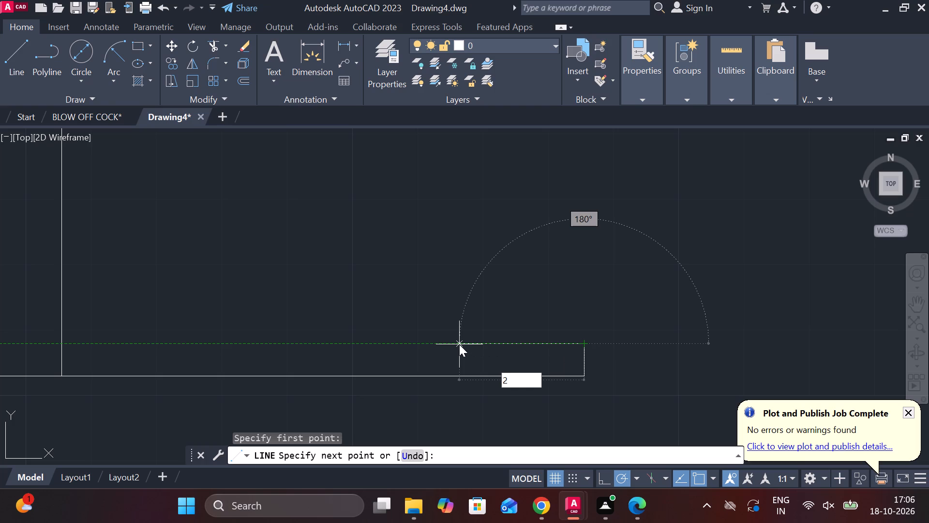
{"action": "key", "text": "4"}
{"action": "key", "text": "Return"}
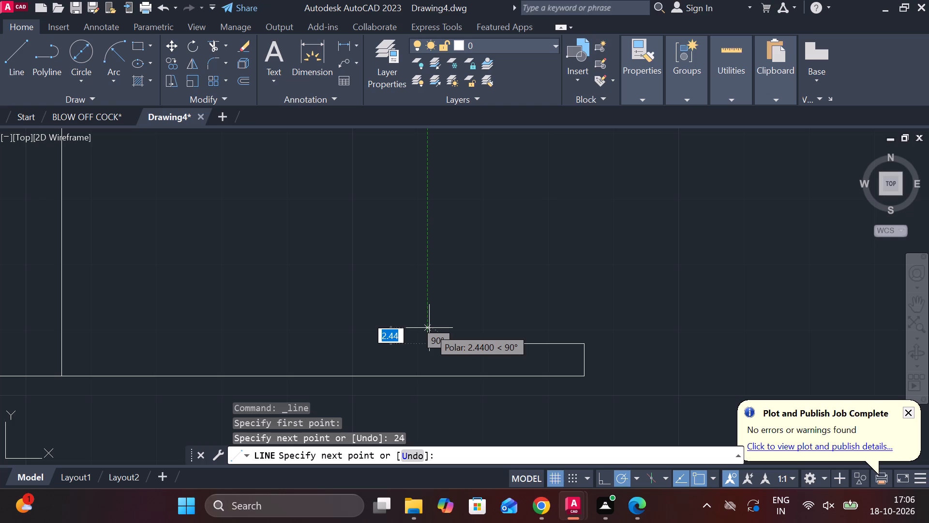
{"action": "key", "text": "1"}
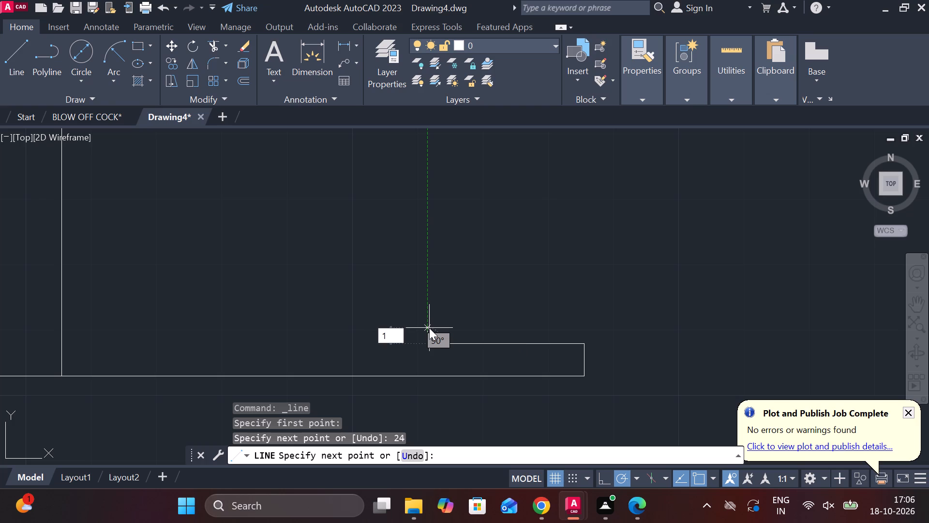
{"action": "key", "text": "Return"}
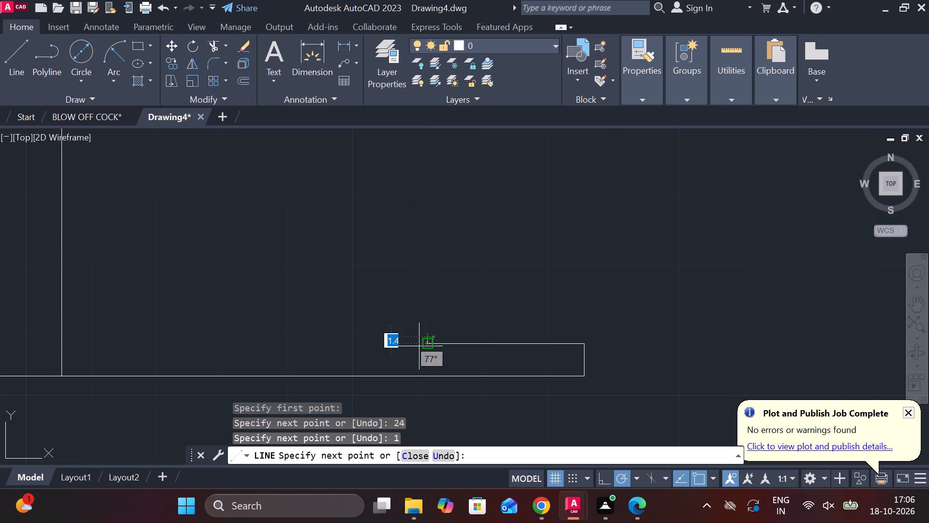
{"action": "left_click", "coordinate": [65, 338]}
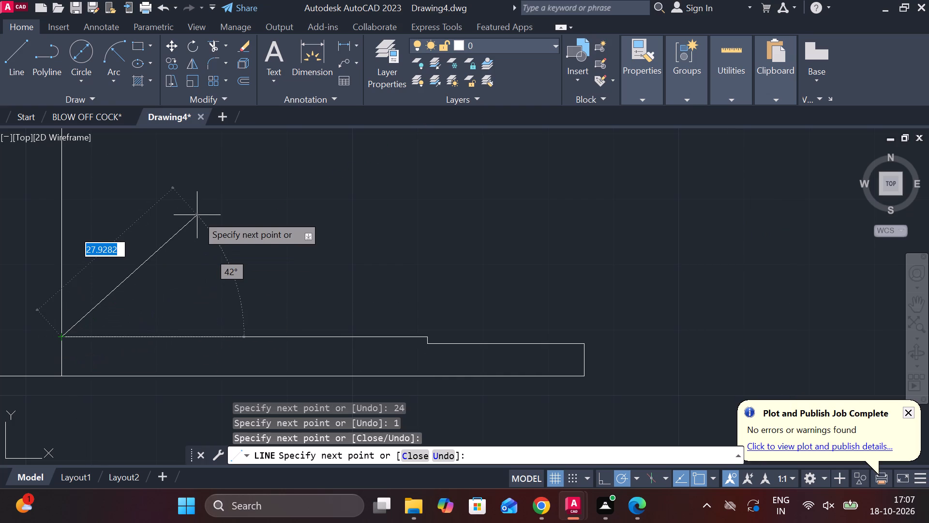
{"action": "key", "text": "Escape"}
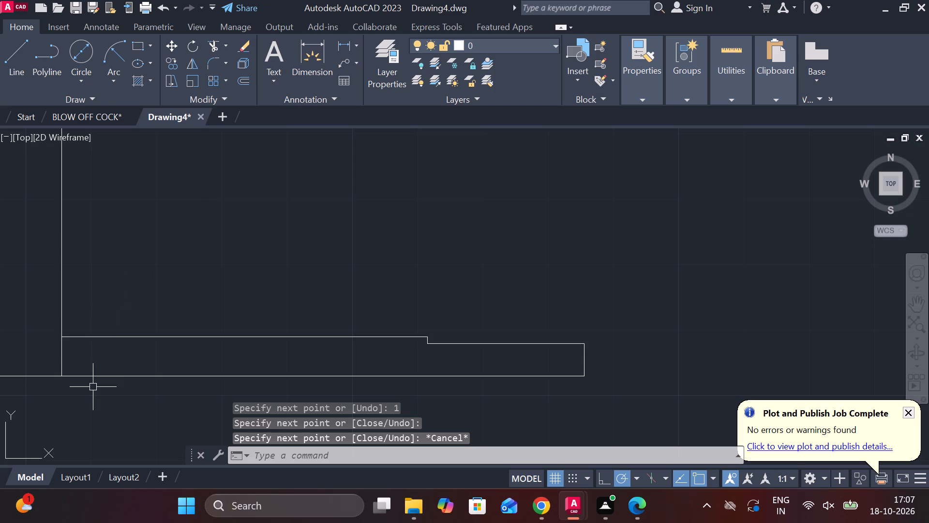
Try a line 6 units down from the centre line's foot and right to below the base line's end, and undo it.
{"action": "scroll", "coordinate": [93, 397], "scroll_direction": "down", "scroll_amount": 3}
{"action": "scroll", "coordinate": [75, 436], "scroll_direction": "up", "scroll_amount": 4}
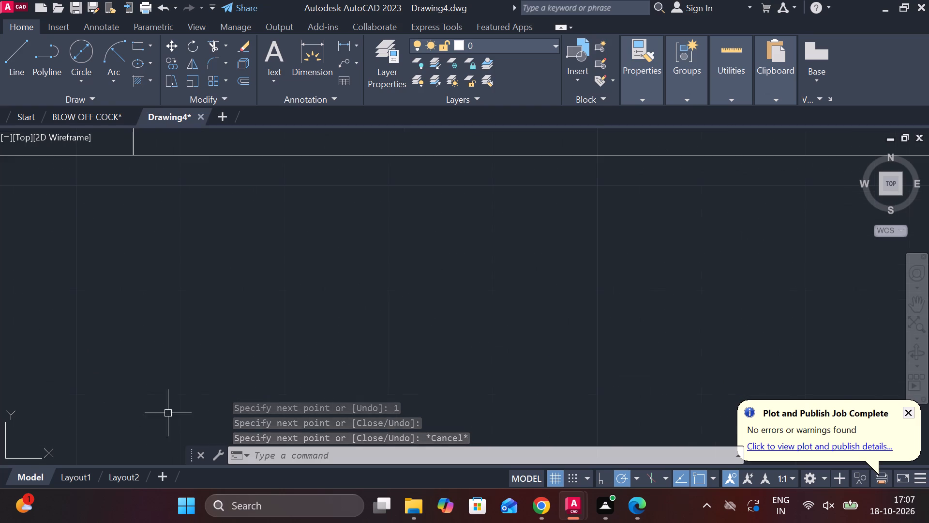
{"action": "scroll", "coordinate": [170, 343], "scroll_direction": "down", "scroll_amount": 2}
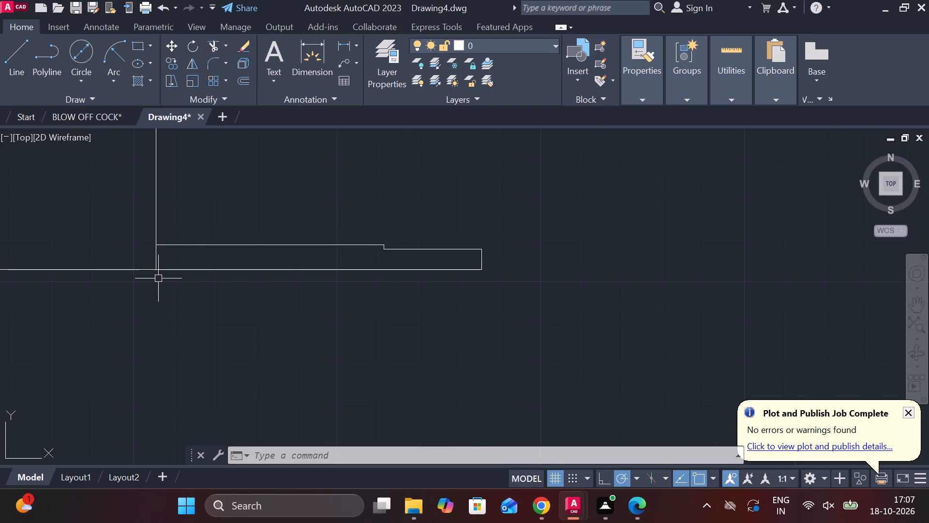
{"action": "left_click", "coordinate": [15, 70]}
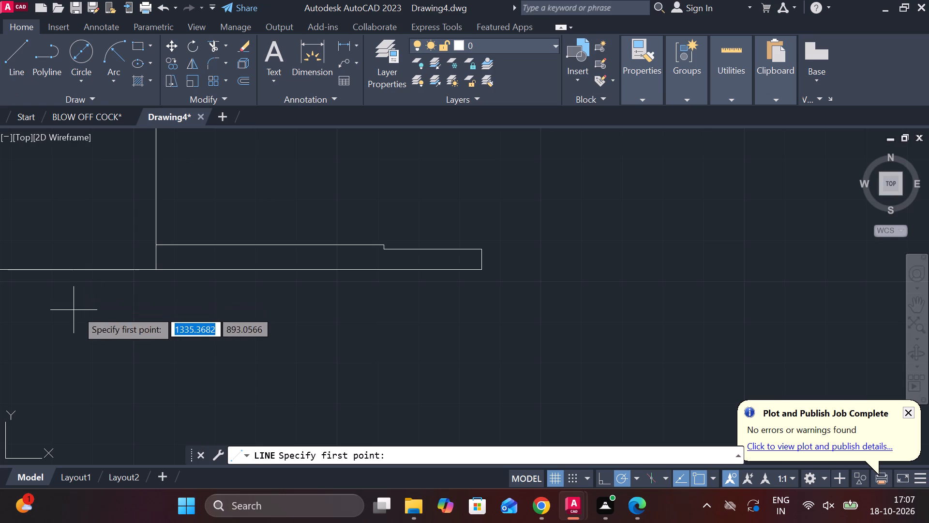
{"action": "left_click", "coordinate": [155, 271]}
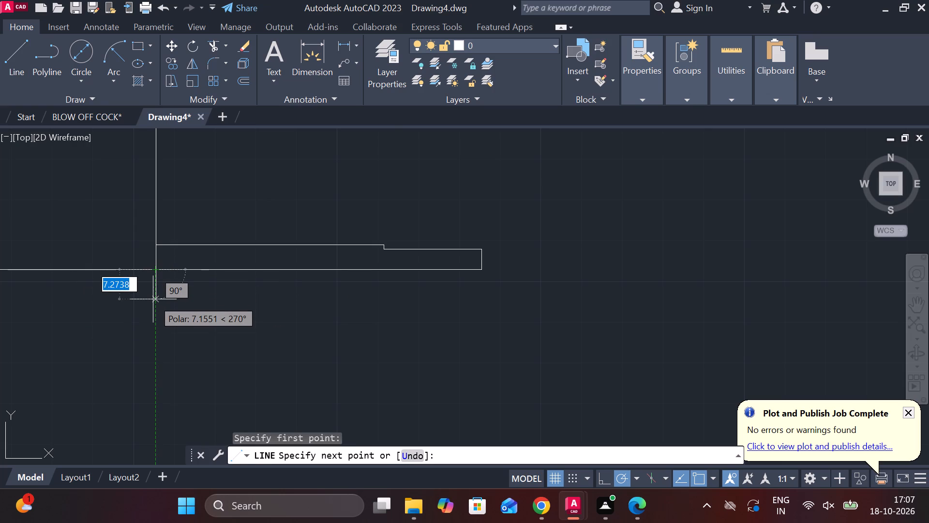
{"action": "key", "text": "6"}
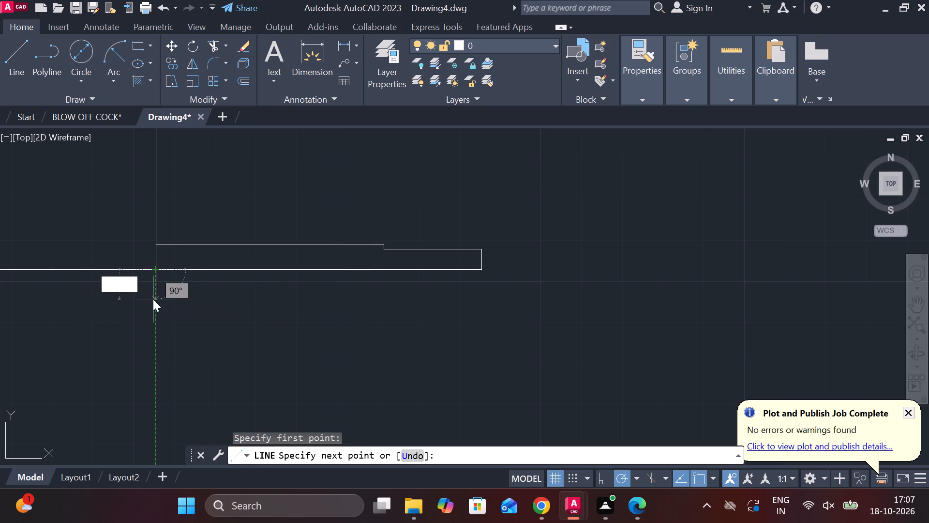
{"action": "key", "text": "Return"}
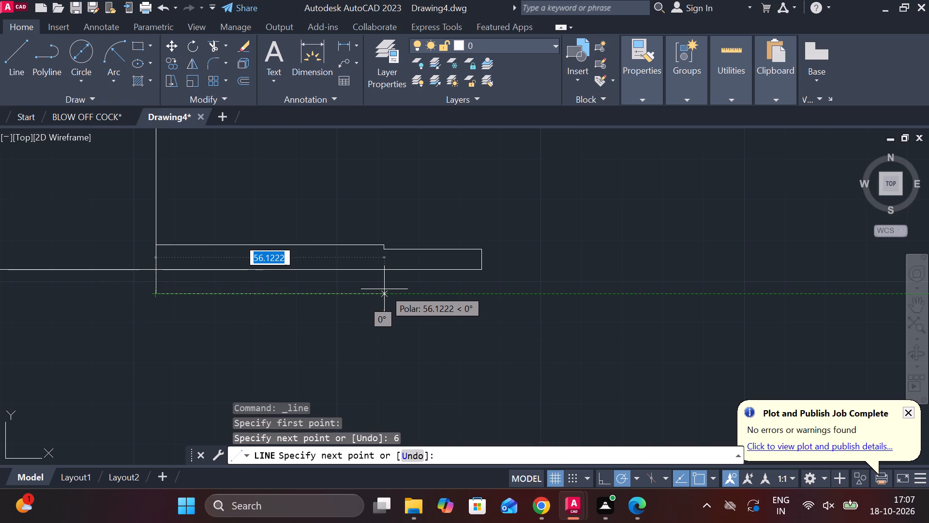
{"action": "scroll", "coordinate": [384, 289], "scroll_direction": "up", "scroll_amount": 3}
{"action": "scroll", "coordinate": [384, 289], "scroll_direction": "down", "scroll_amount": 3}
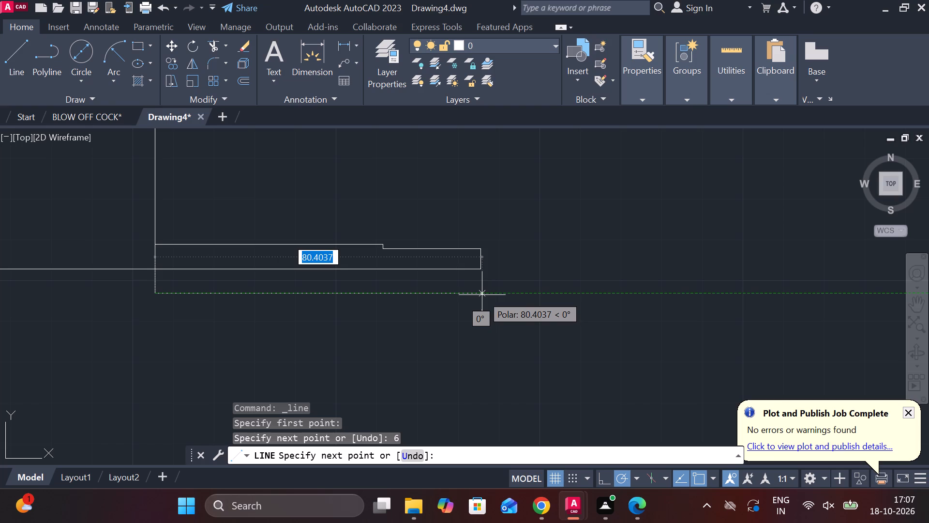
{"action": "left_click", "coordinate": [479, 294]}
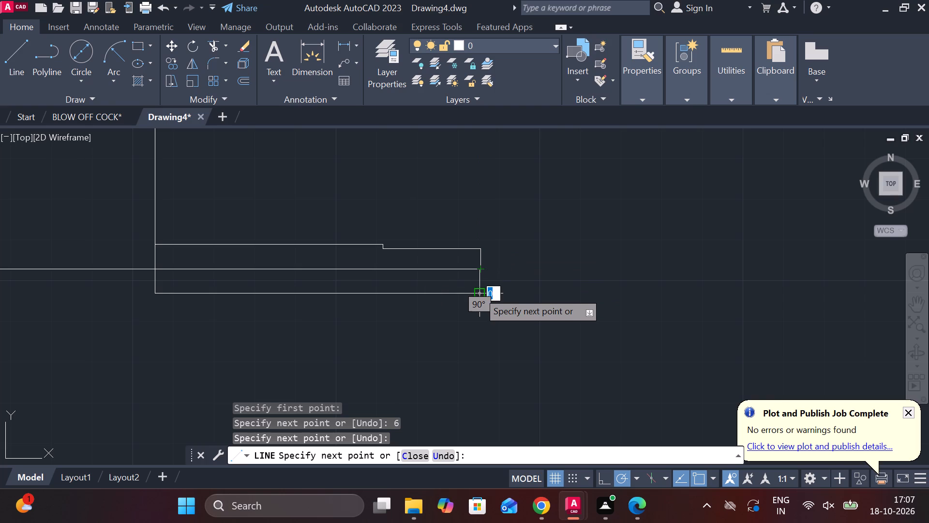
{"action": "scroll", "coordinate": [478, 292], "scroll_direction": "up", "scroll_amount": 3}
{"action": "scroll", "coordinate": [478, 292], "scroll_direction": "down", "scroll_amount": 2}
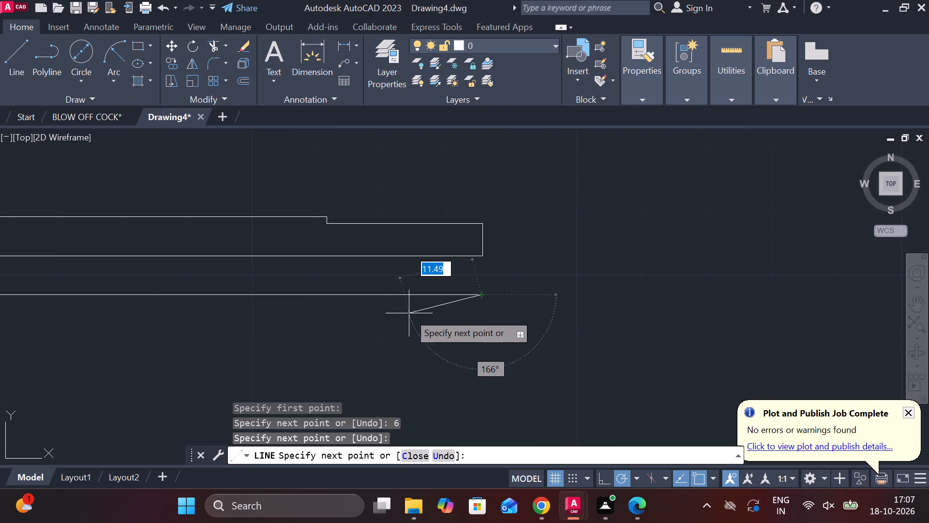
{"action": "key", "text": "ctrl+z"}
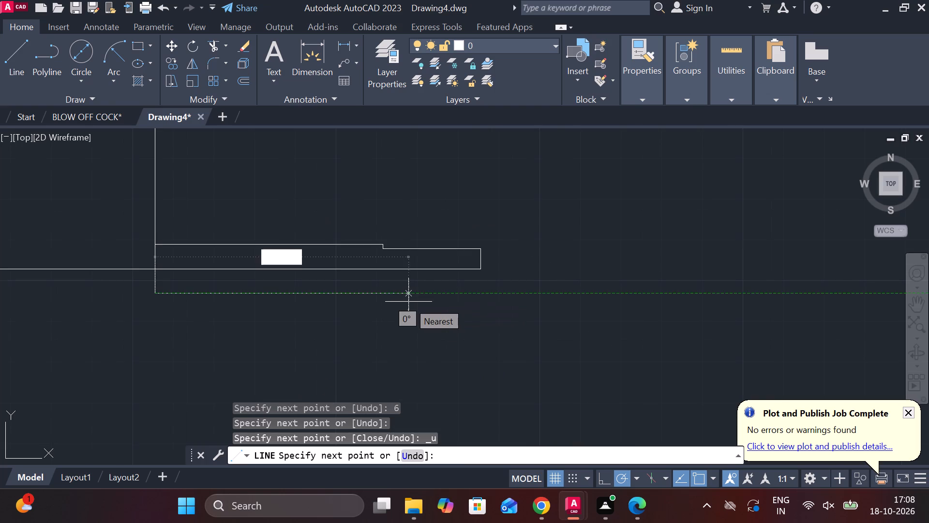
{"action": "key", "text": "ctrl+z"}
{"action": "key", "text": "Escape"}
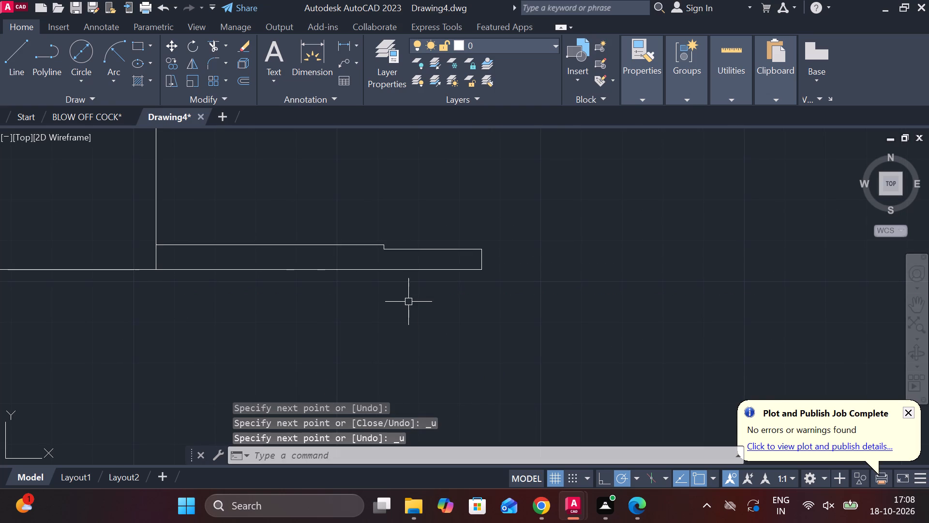
Draw the lower stepped outline from the base line's right end: 5 down, 24 left, 1 down, 56 left, and up to the base line.
{"action": "left_click", "coordinate": [10, 69]}
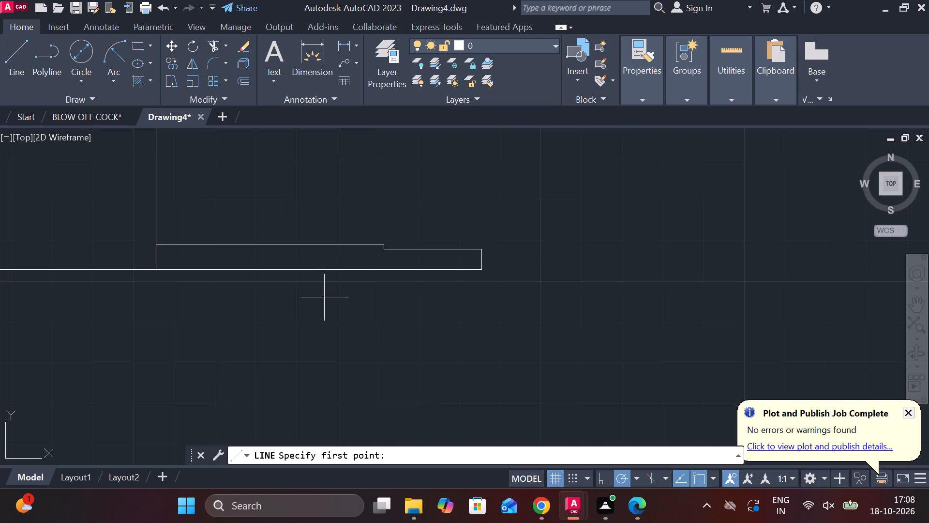
{"action": "left_click", "coordinate": [481, 274]}
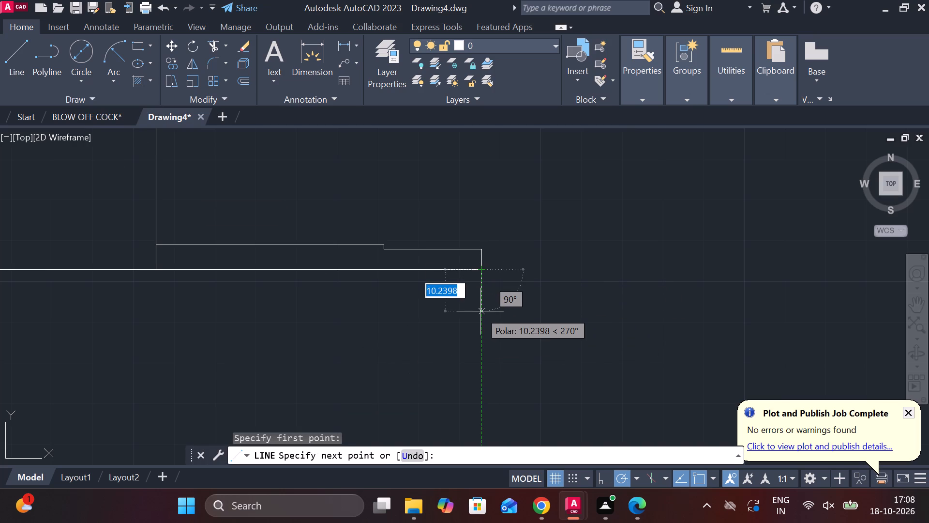
{"action": "key", "text": "5"}
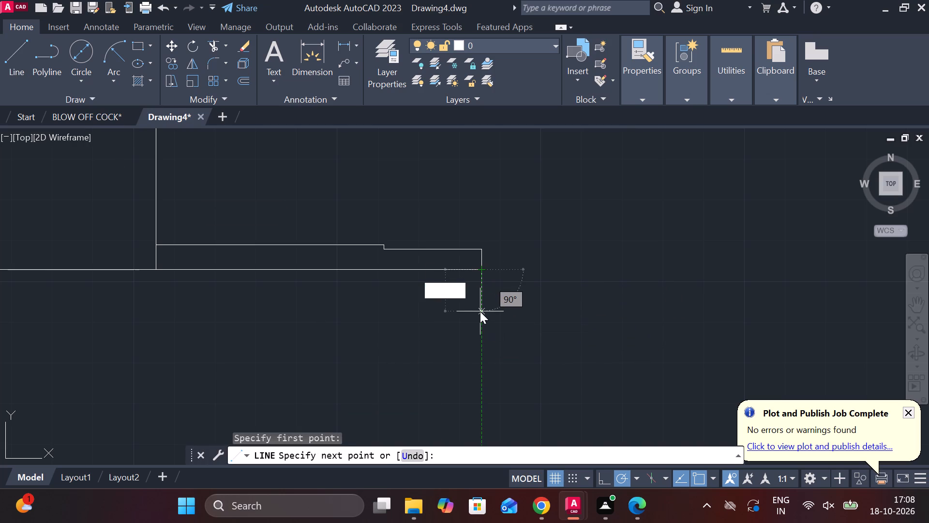
{"action": "key", "text": "Return"}
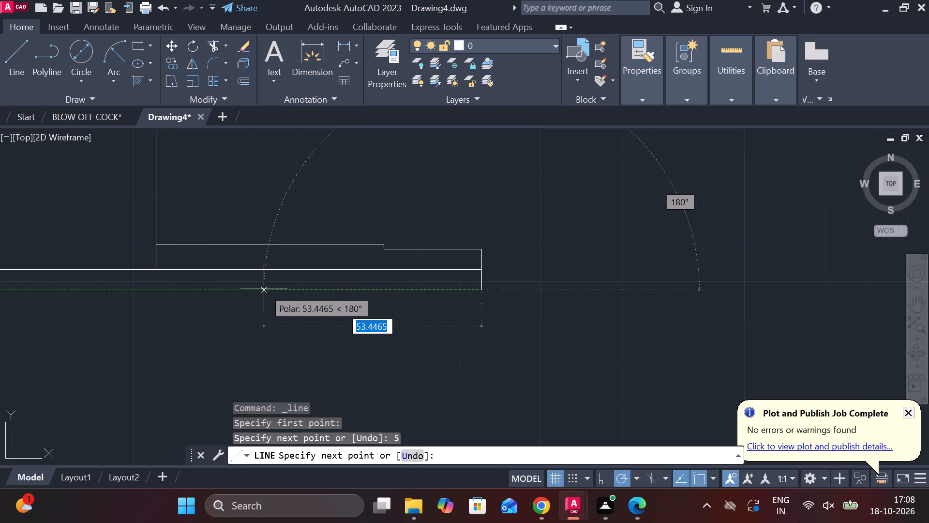
{"action": "key", "text": "2"}
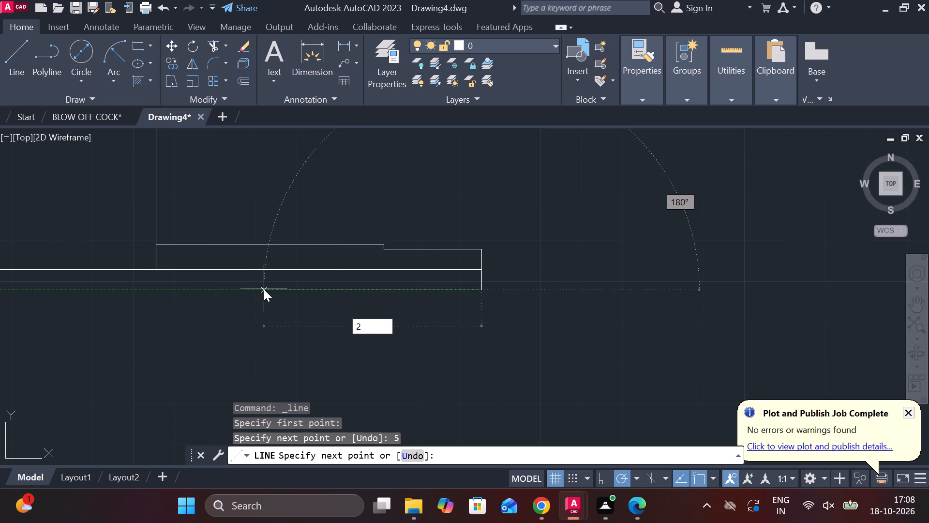
{"action": "key", "text": "4"}
{"action": "key", "text": "Return"}
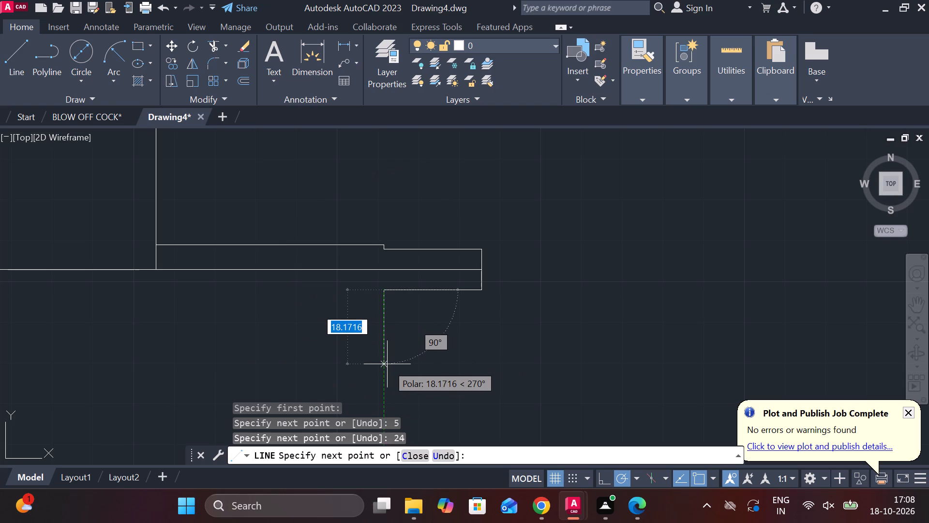
{"action": "key", "text": "1"}
{"action": "key", "text": "Return"}
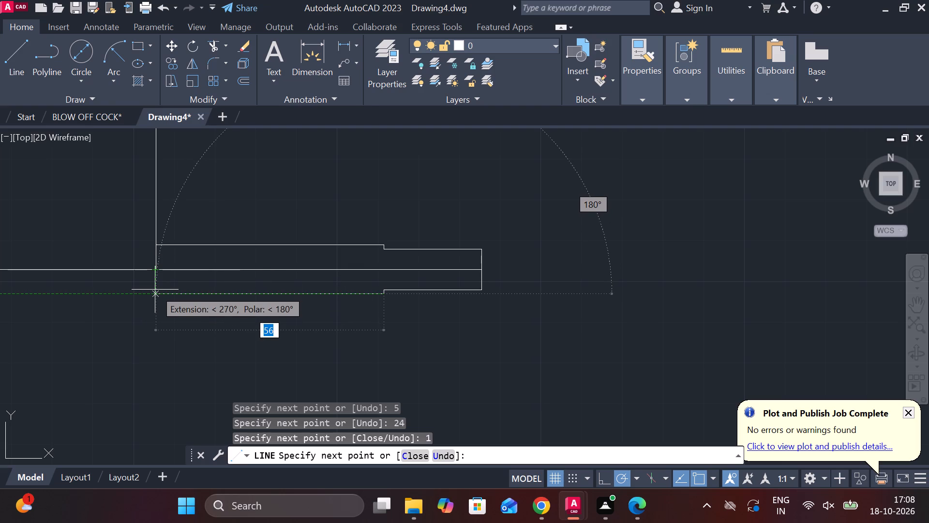
{"action": "left_click", "coordinate": [155, 294]}
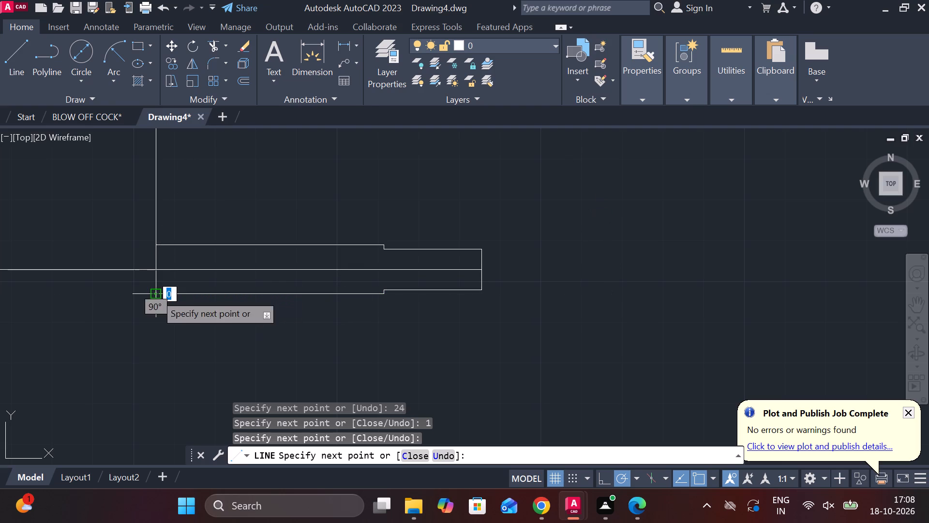
{"action": "scroll", "coordinate": [156, 266], "scroll_direction": "up", "scroll_amount": 4}
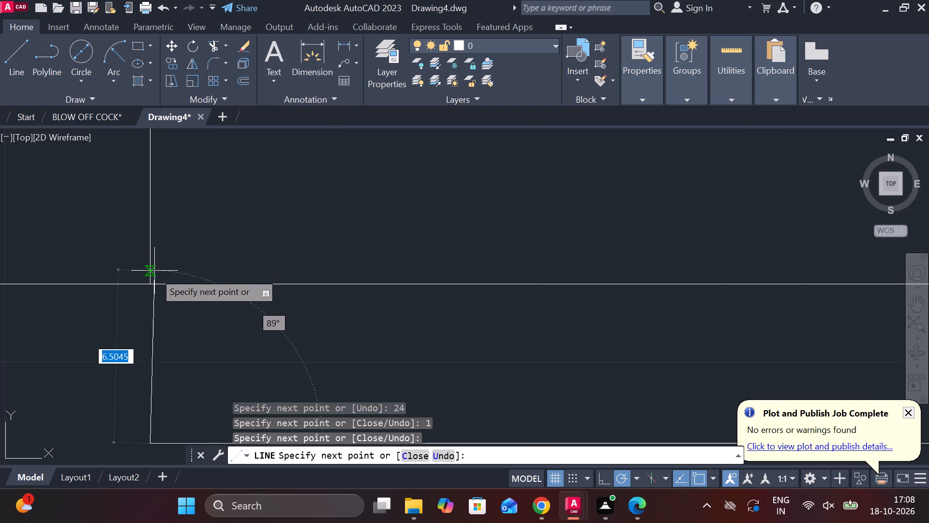
{"action": "left_click", "coordinate": [150, 279]}
{"action": "scroll", "coordinate": [222, 277], "scroll_direction": "down", "scroll_amount": 9}
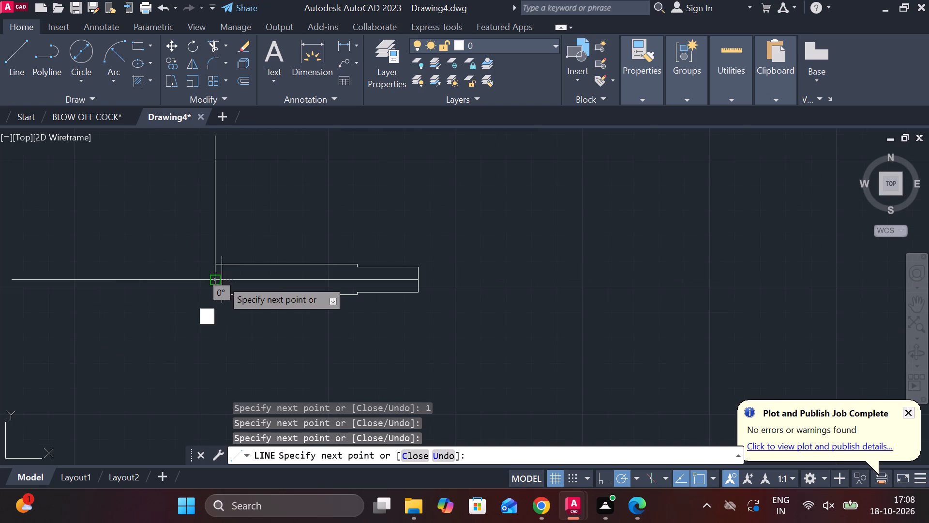
{"action": "key", "text": "Escape"}
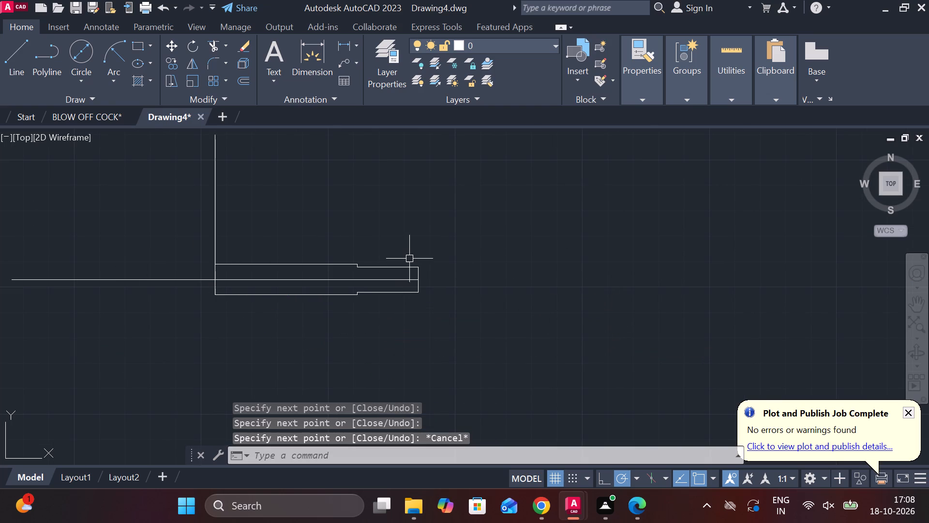
Mirror the right half of the stepped outline about the vertical centre line, keeping the source objects.
{"action": "left_click", "coordinate": [329, 265]}
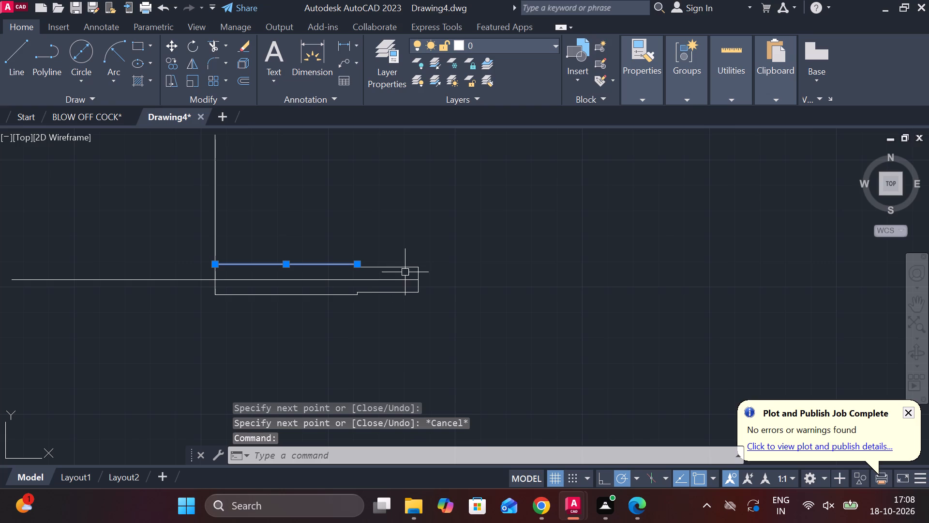
{"action": "key", "text": "Escape"}
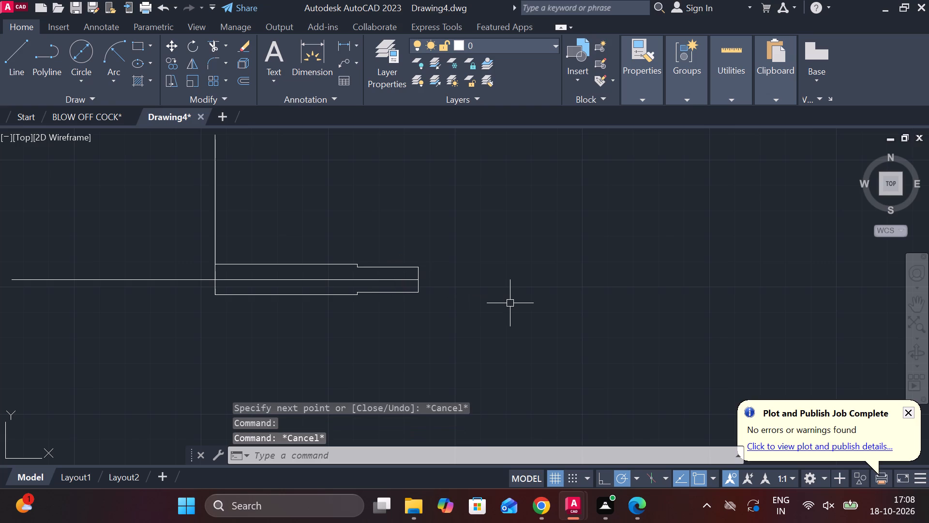
{"action": "left_click", "coordinate": [399, 181]}
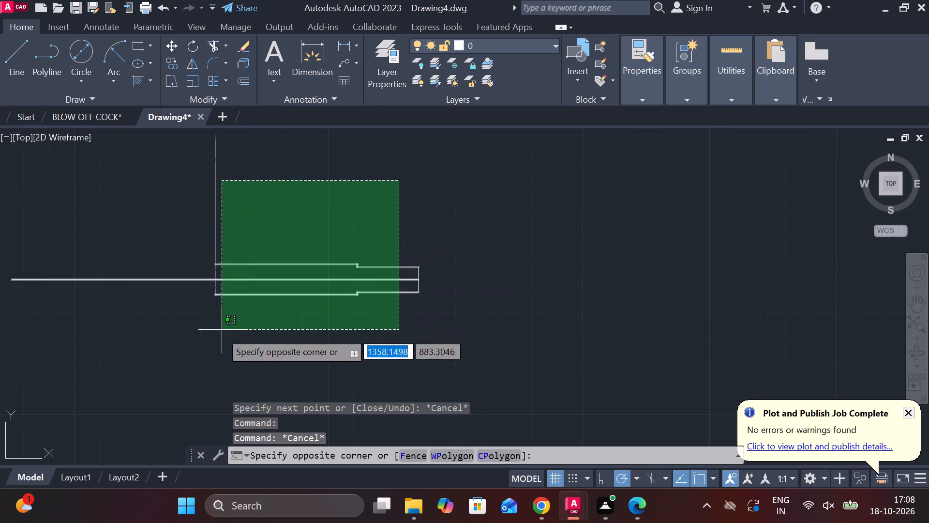
{"action": "left_click", "coordinate": [220, 370]}
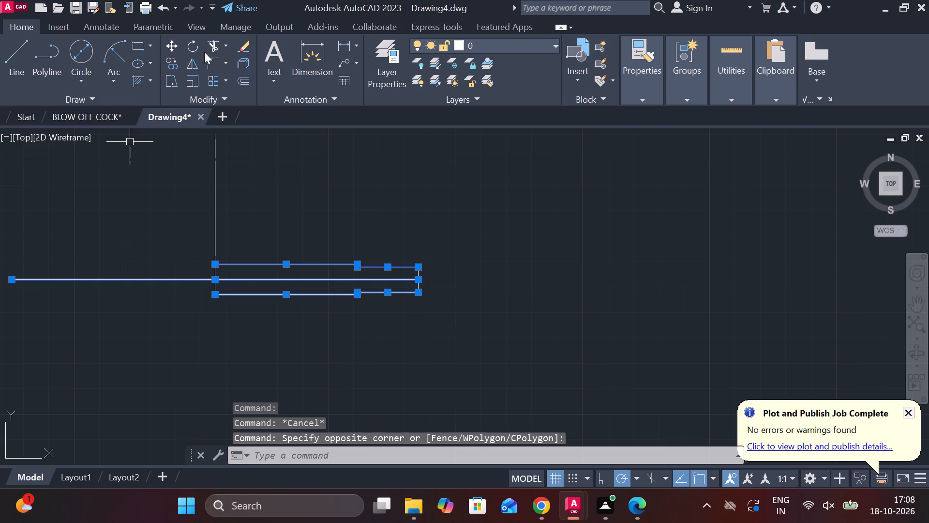
{"action": "left_click", "coordinate": [194, 62]}
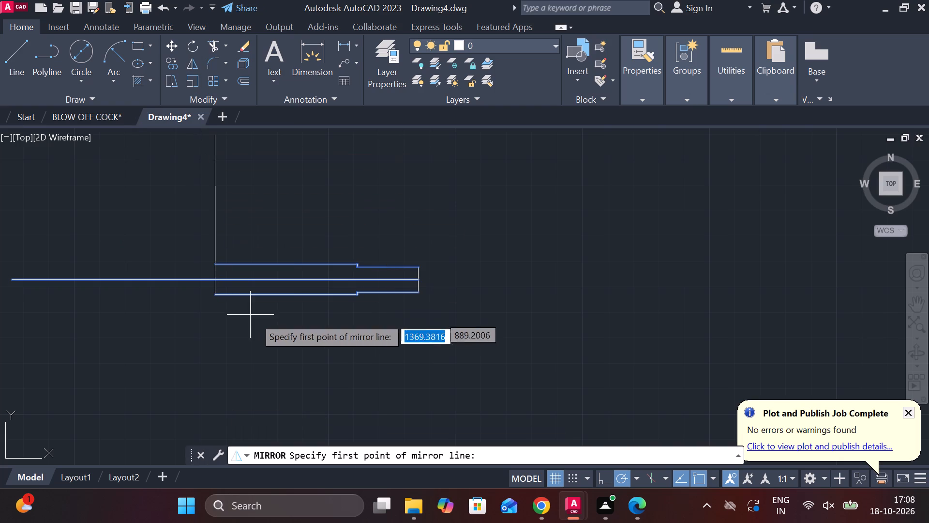
{"action": "left_click", "coordinate": [212, 278]}
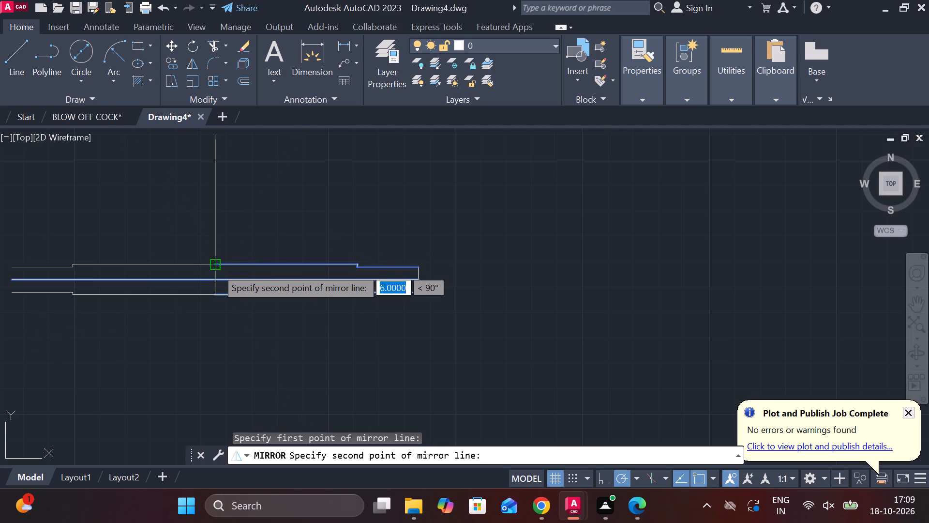
{"action": "left_click", "coordinate": [216, 268]}
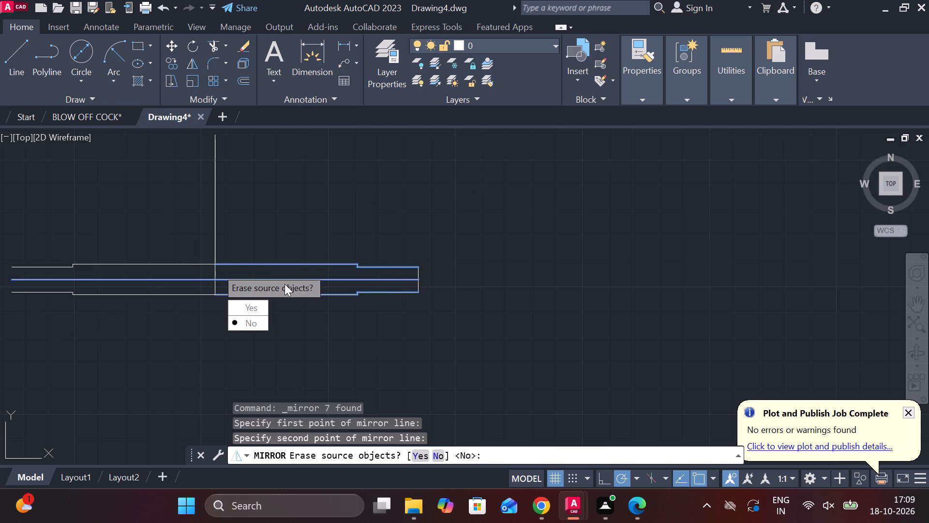
{"action": "left_click_drag", "start_coordinate": [261, 327], "coordinate": [216, 268]}
{"action": "scroll", "coordinate": [211, 247], "scroll_direction": "down", "scroll_amount": 2}
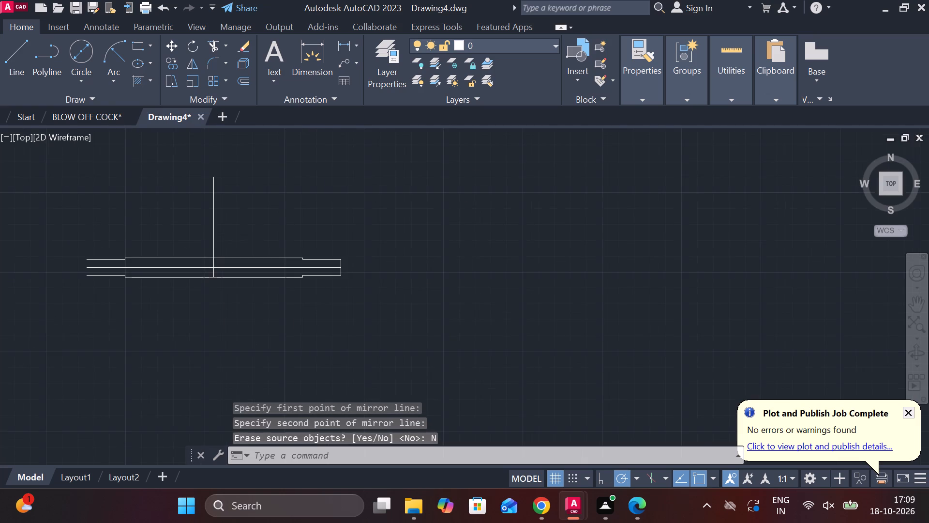
{"action": "scroll", "coordinate": [161, 247], "scroll_direction": "up", "scroll_amount": 2}
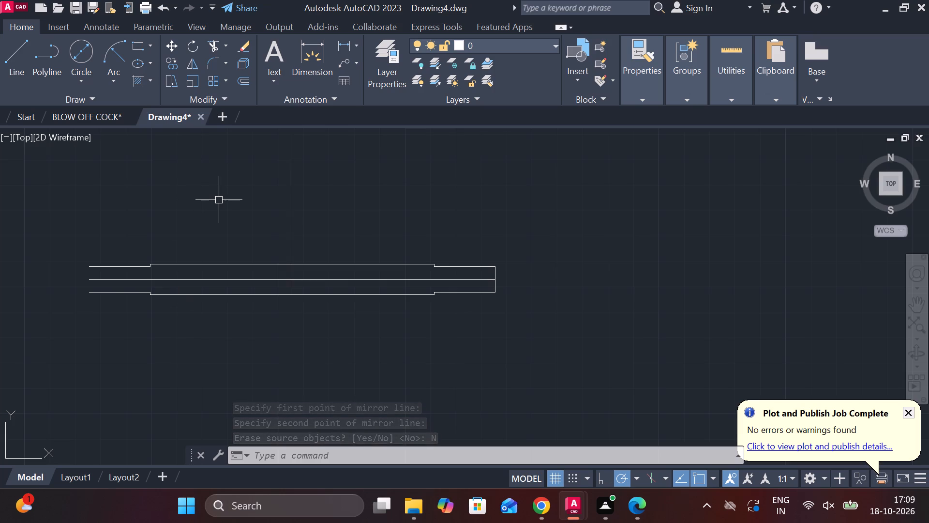
{"action": "key", "text": "Escape"}
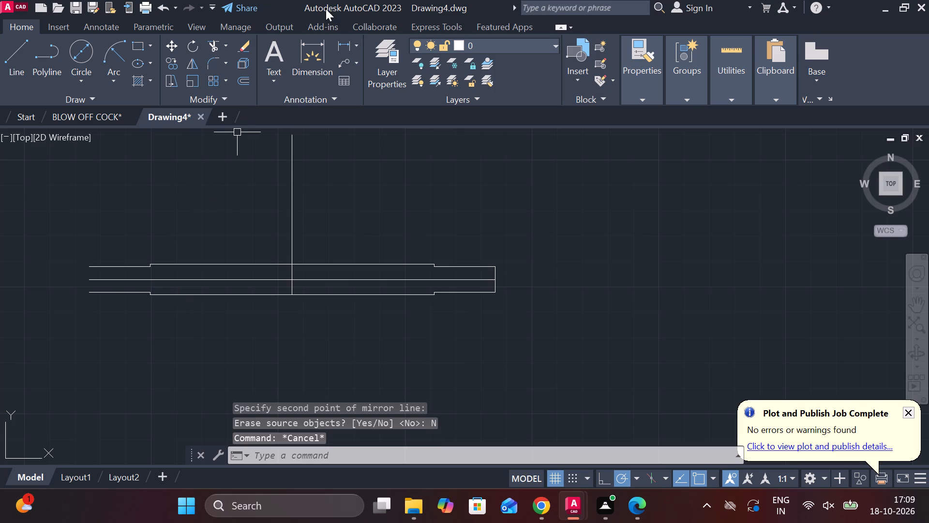
Close the mirrored outline's left end with a 10-unit vertical line between its lower and upper corners.
{"action": "left_click", "coordinate": [21, 51]}
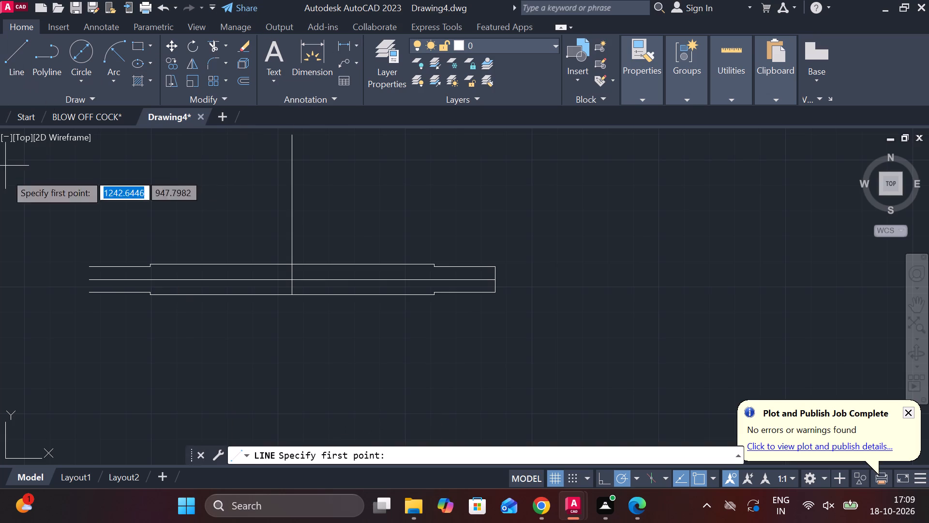
{"action": "left_click", "coordinate": [92, 295]}
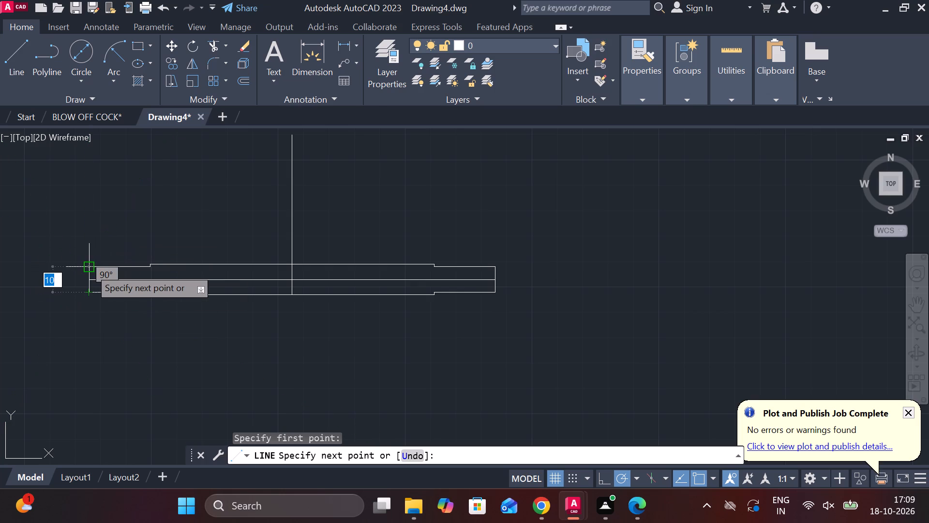
{"action": "left_click", "coordinate": [90, 268]}
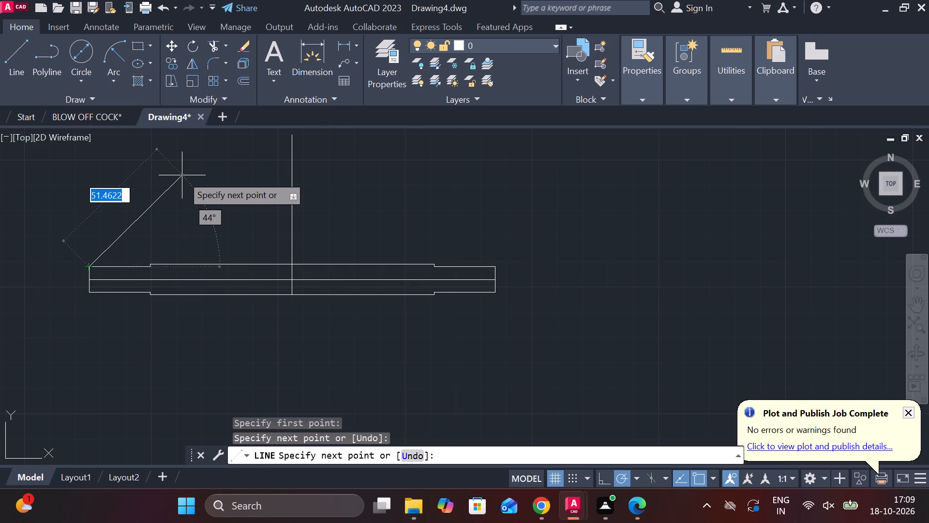
{"action": "key", "text": "Escape"}
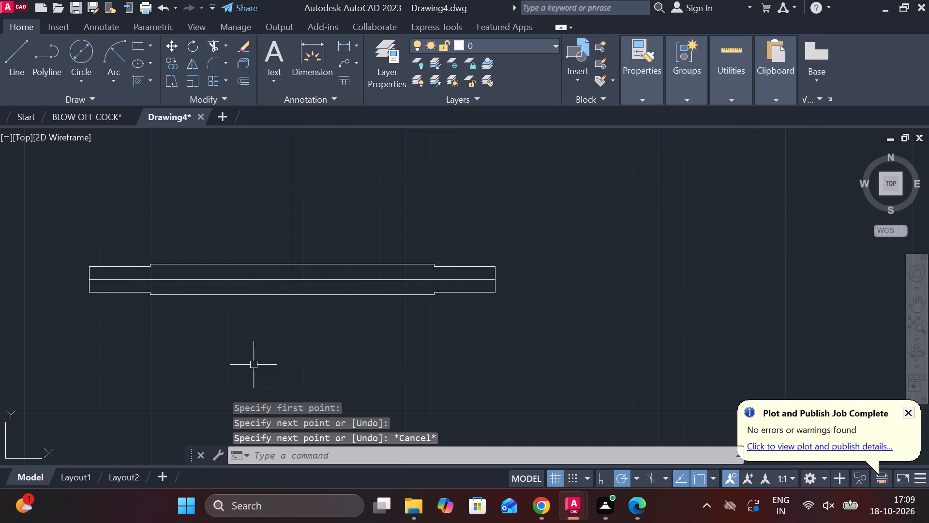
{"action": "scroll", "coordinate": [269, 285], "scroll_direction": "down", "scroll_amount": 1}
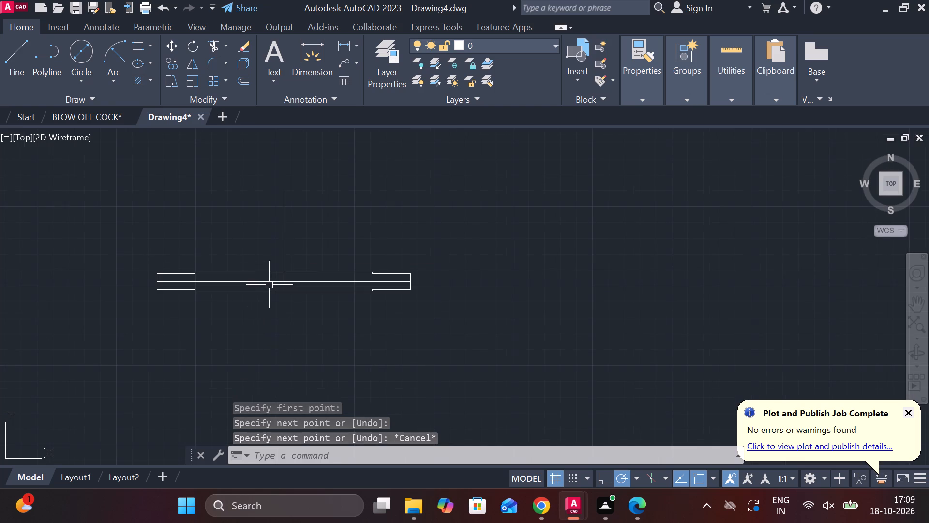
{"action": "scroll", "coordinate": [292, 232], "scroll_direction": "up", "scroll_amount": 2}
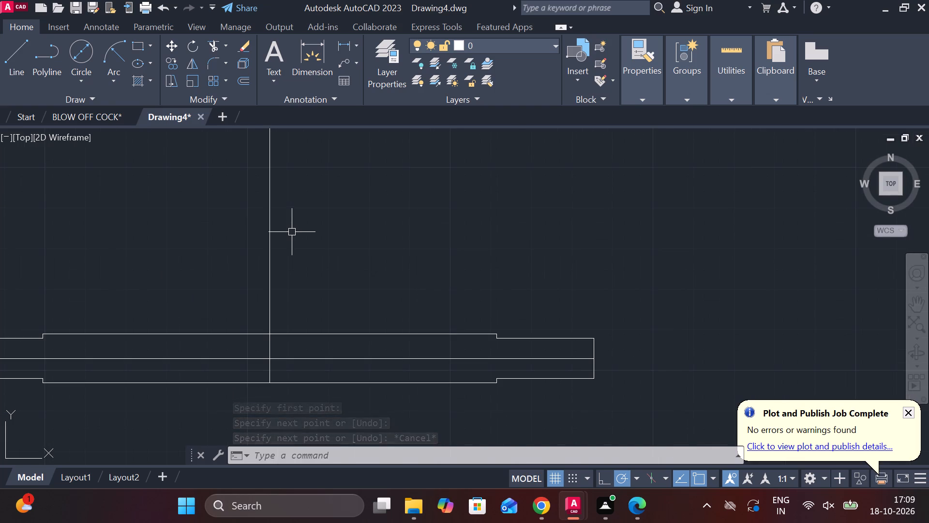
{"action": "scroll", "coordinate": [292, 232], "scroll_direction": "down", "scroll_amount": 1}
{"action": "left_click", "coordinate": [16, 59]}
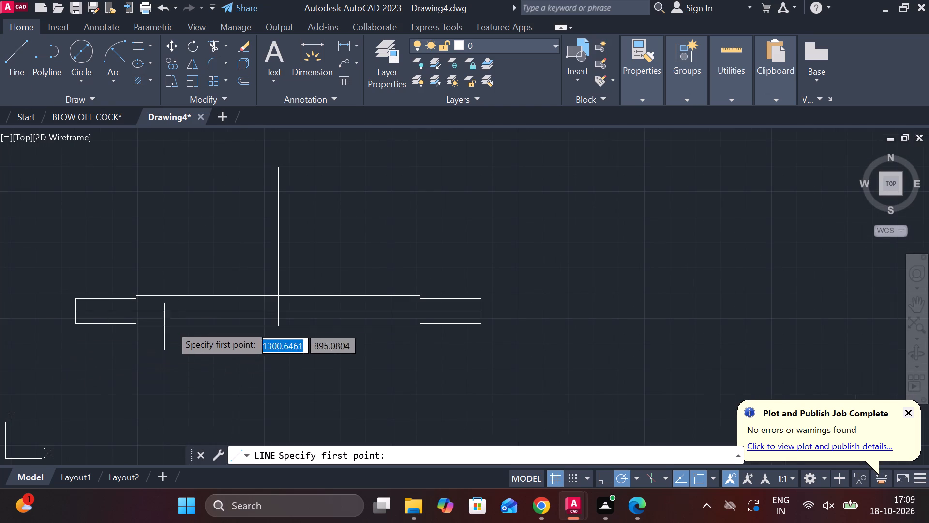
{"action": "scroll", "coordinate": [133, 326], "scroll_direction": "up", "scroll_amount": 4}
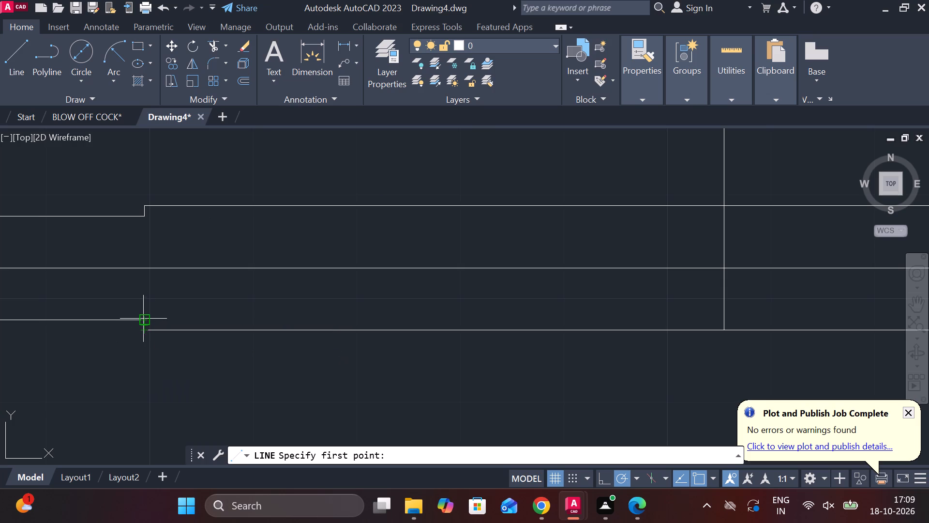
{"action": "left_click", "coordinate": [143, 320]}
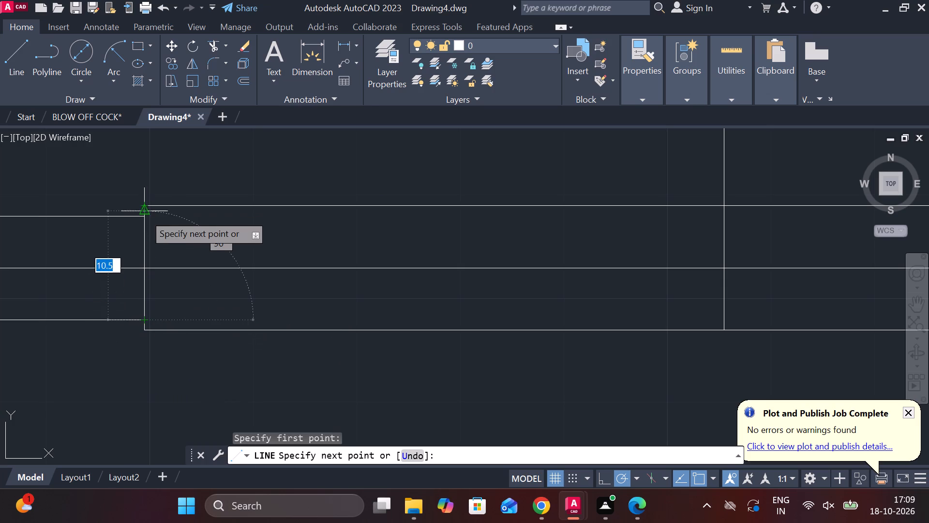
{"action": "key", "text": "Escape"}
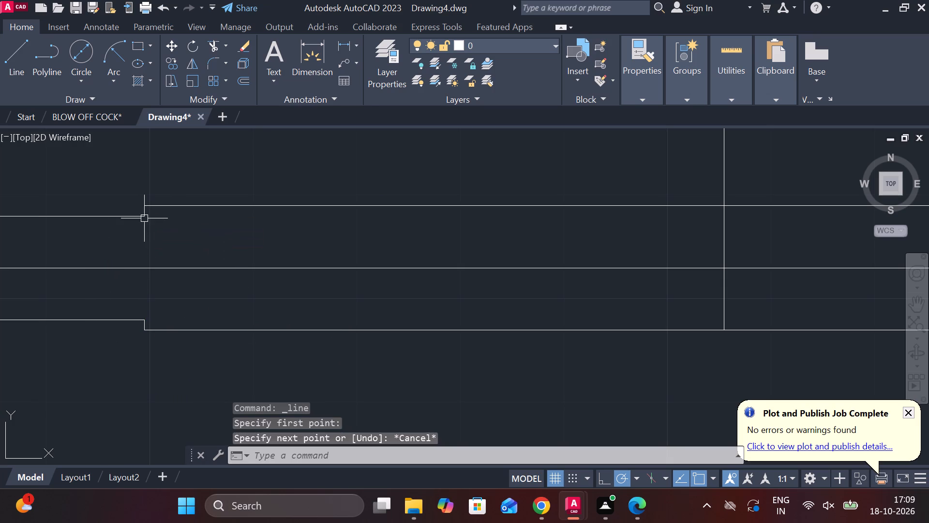
Extend the short vertical step lines at both shoulders of the outline through the base line to the lower stepped edge.
{"action": "type", "text": "EX"}
{"action": "key", "text": "Return"}
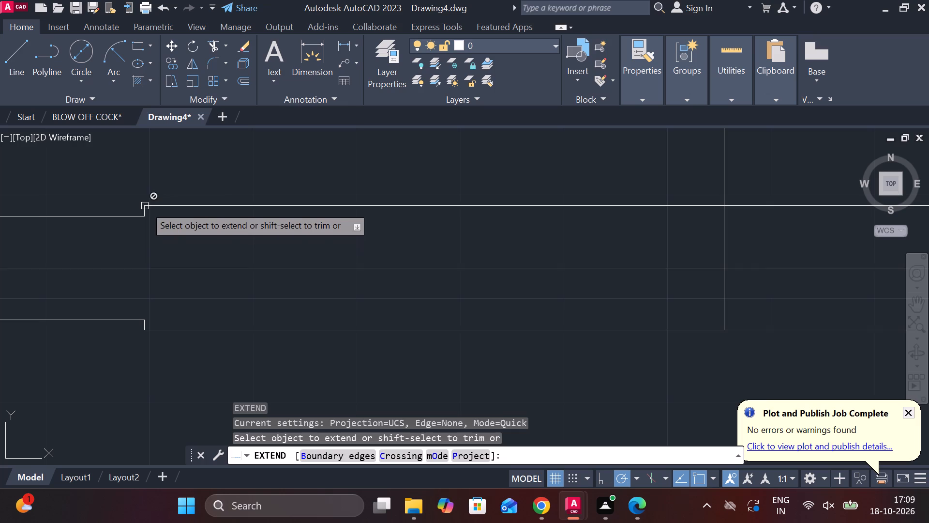
{"action": "left_click", "coordinate": [145, 211]}
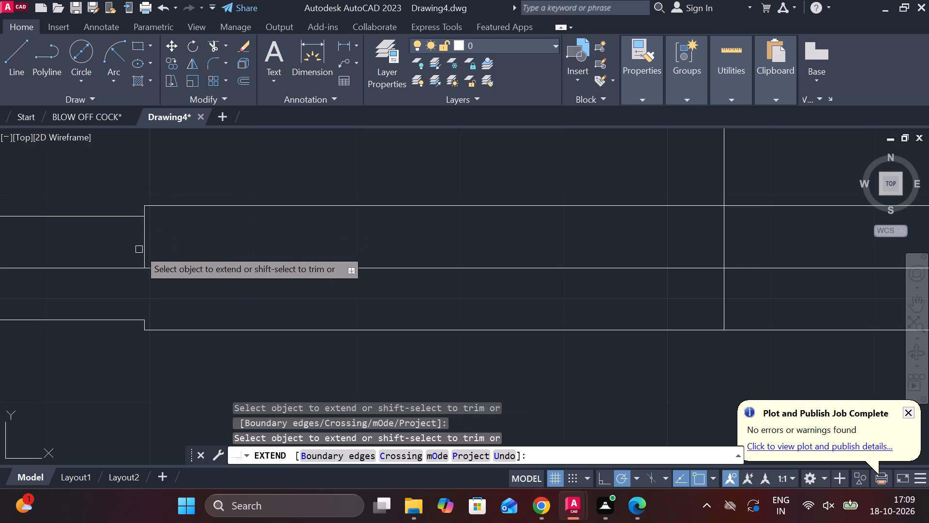
{"action": "left_click", "coordinate": [143, 248]}
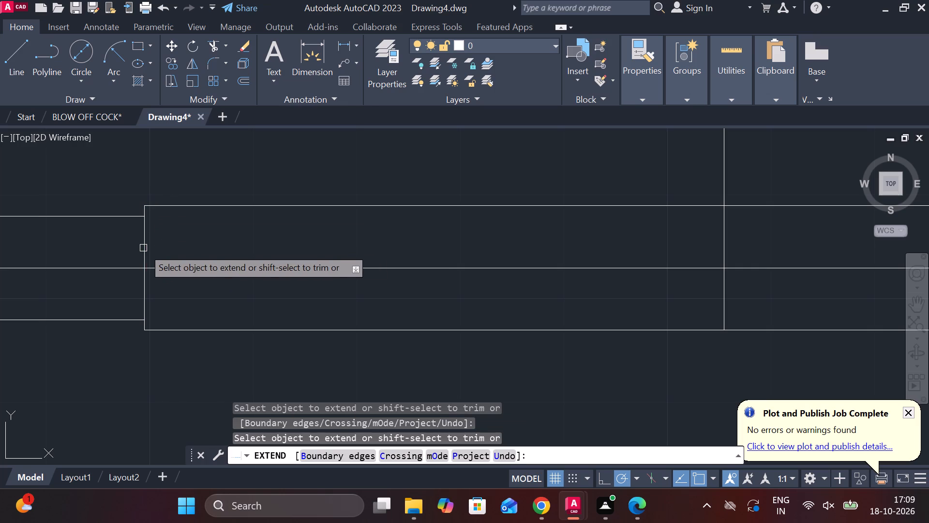
{"action": "scroll", "coordinate": [590, 365], "scroll_direction": "down", "scroll_amount": 2}
{"action": "scroll", "coordinate": [787, 393], "scroll_direction": "up", "scroll_amount": 1}
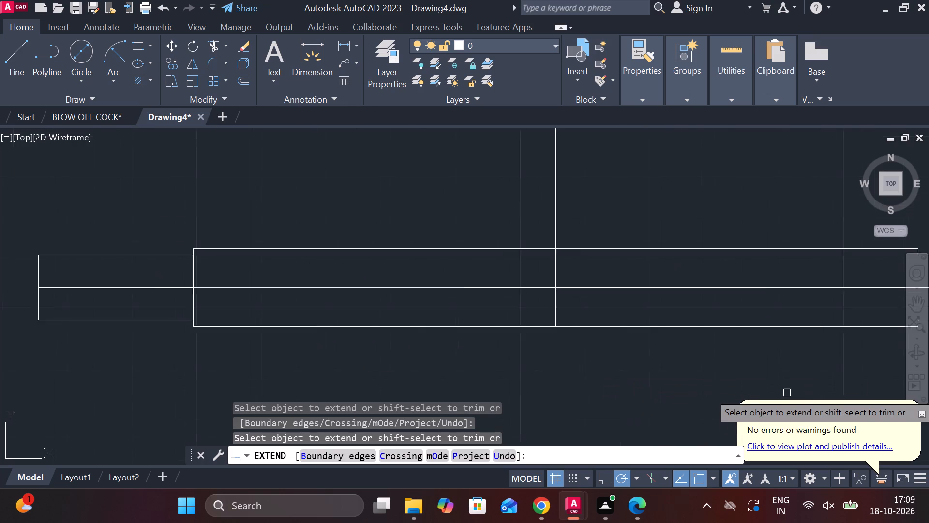
{"action": "scroll", "coordinate": [787, 393], "scroll_direction": "up", "scroll_amount": 1}
{"action": "scroll", "coordinate": [769, 392], "scroll_direction": "down", "scroll_amount": 3}
{"action": "scroll", "coordinate": [885, 350], "scroll_direction": "up", "scroll_amount": 2}
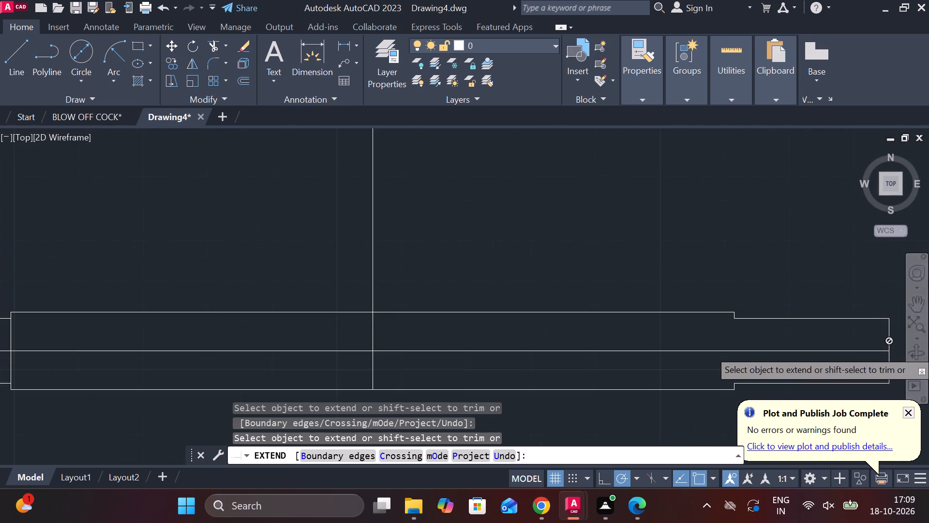
{"action": "scroll", "coordinate": [738, 342], "scroll_direction": "up", "scroll_amount": 2}
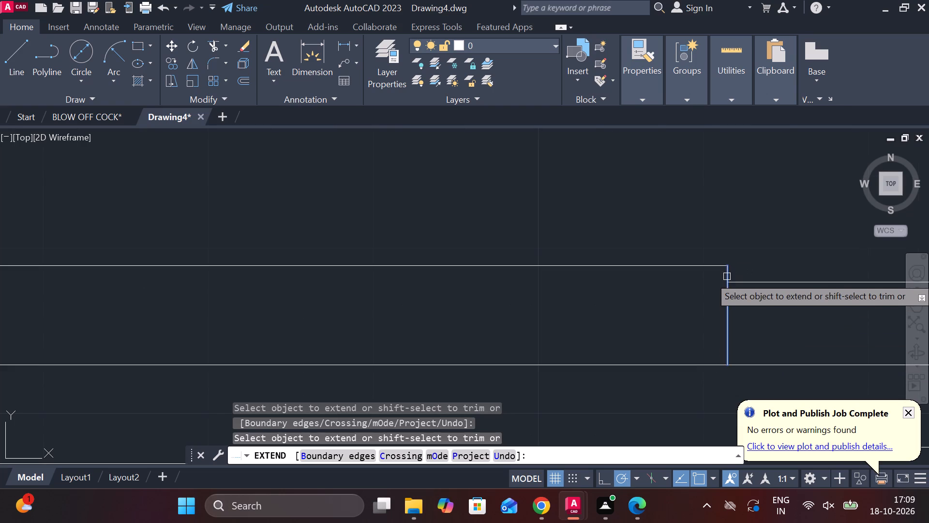
{"action": "left_click", "coordinate": [727, 277]}
{"action": "left_click", "coordinate": [727, 322]}
{"action": "scroll", "coordinate": [719, 314], "scroll_direction": "down", "scroll_amount": 4}
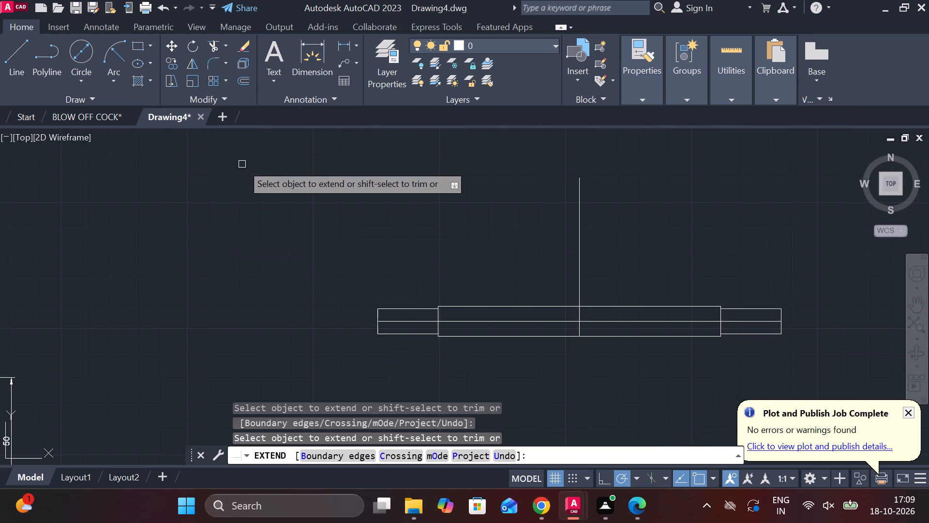
{"action": "key", "text": "Escape"}
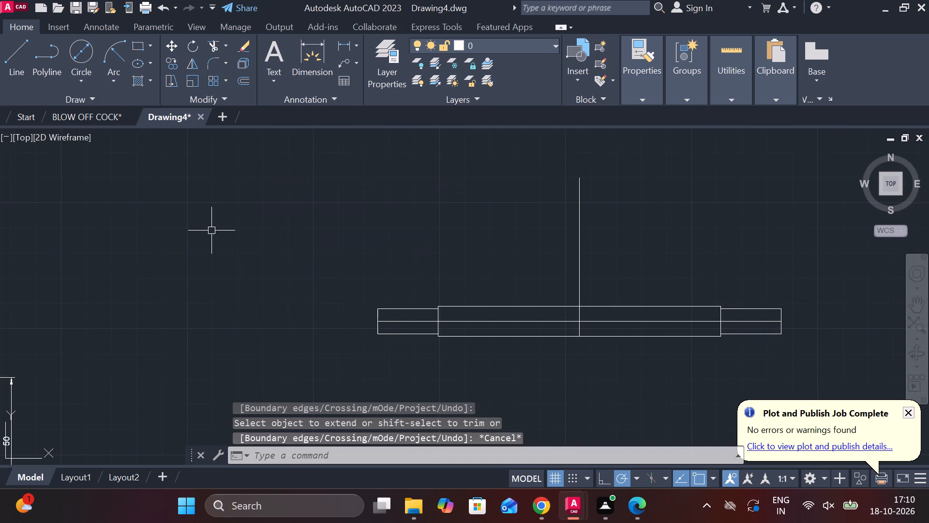
Draw two crossed diagonal lines between opposite corners of the stepped outline's left end block.
{"action": "left_click", "coordinate": [20, 55]}
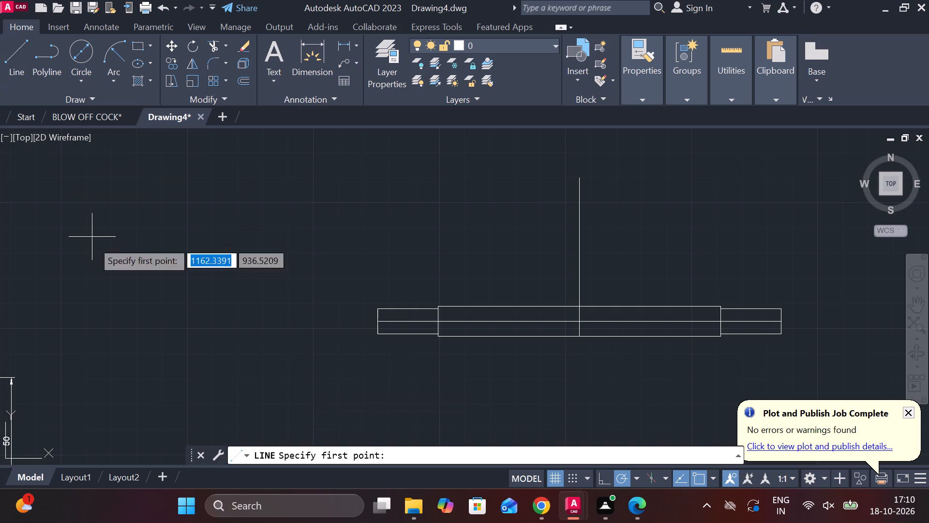
{"action": "scroll", "coordinate": [413, 400], "scroll_direction": "up", "scroll_amount": 2}
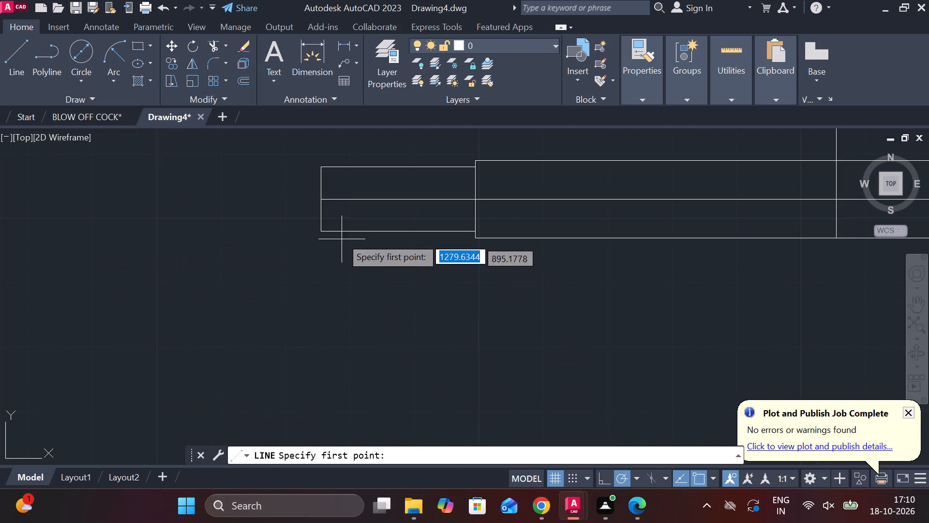
{"action": "left_click", "coordinate": [320, 228]}
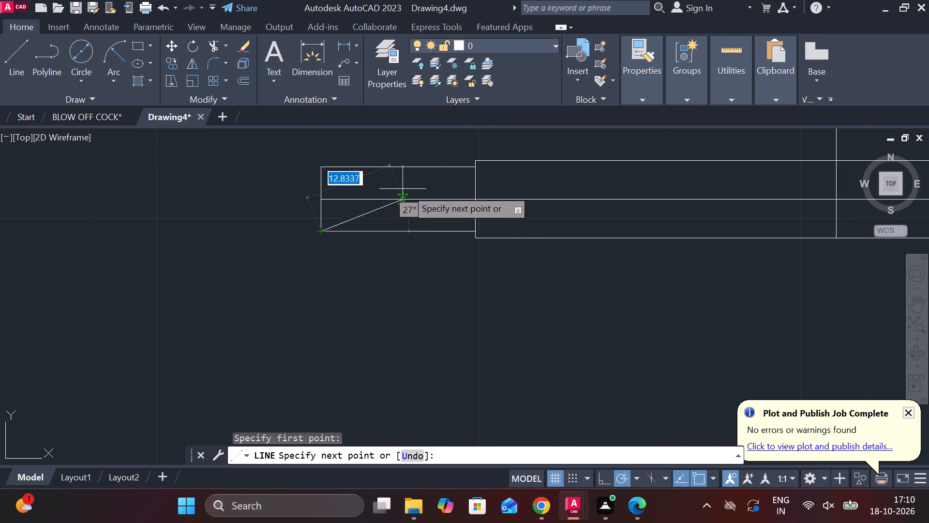
{"action": "left_click", "coordinate": [476, 169]}
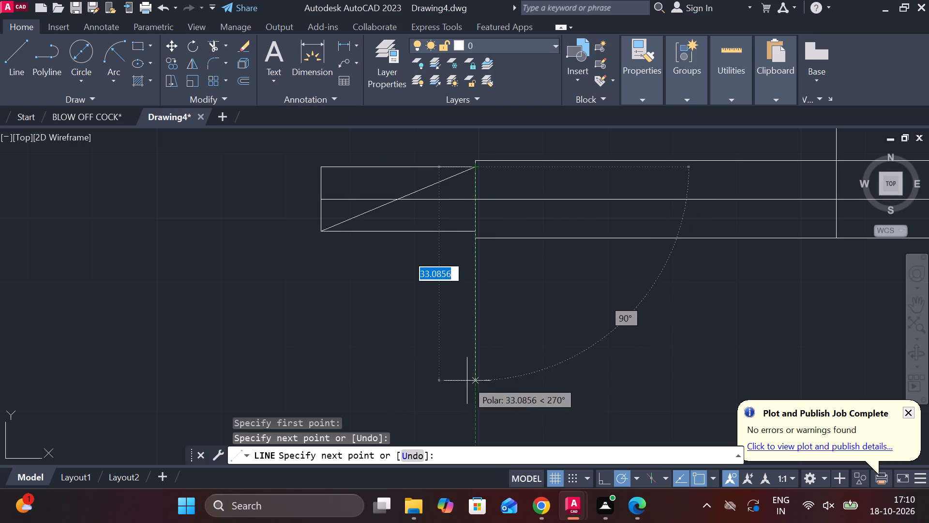
{"action": "key", "text": "Escape"}
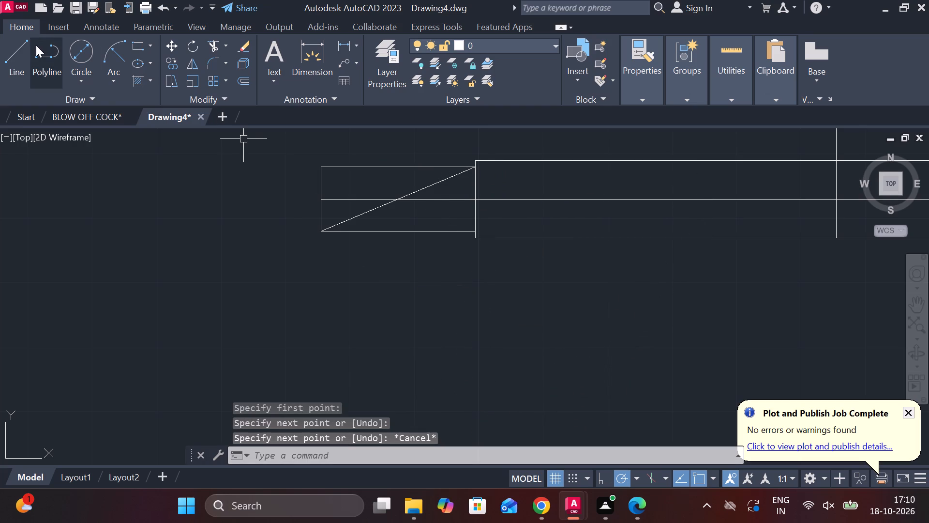
{"action": "left_click", "coordinate": [23, 47]}
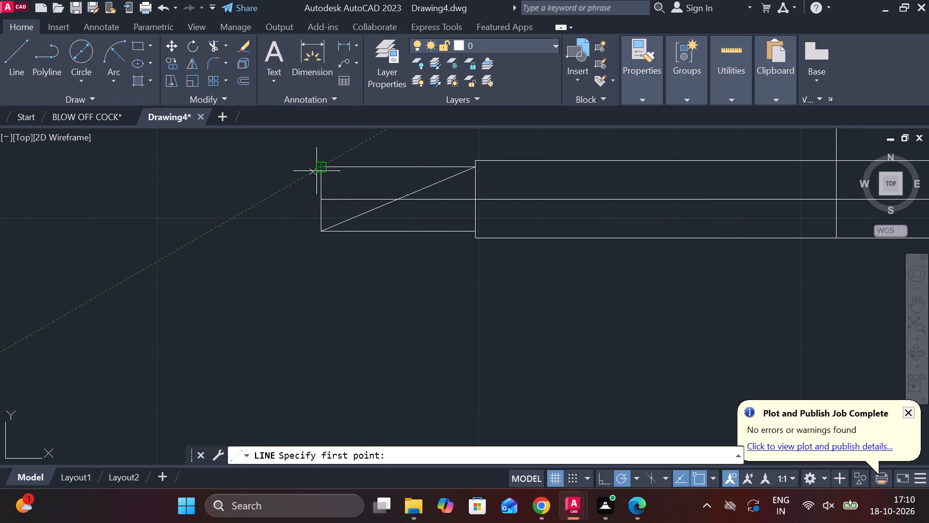
{"action": "left_click", "coordinate": [316, 171]}
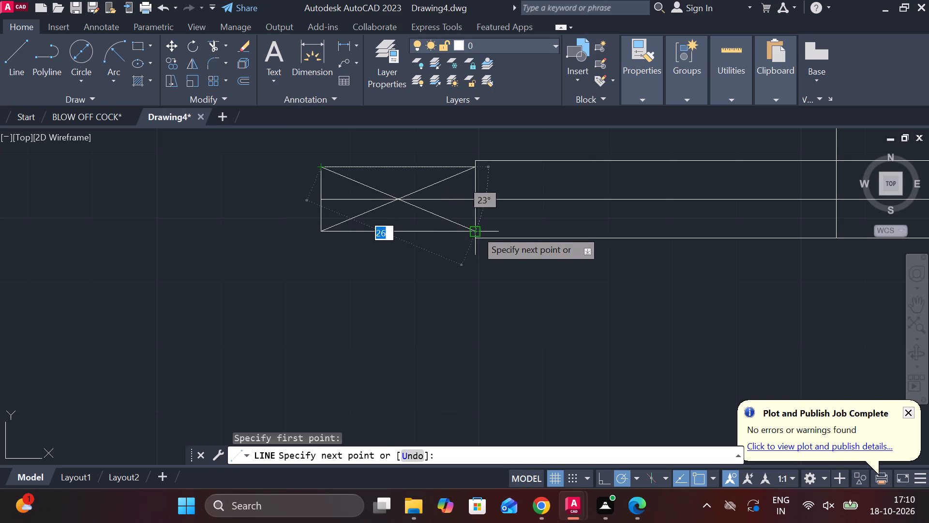
{"action": "left_click", "coordinate": [476, 230]}
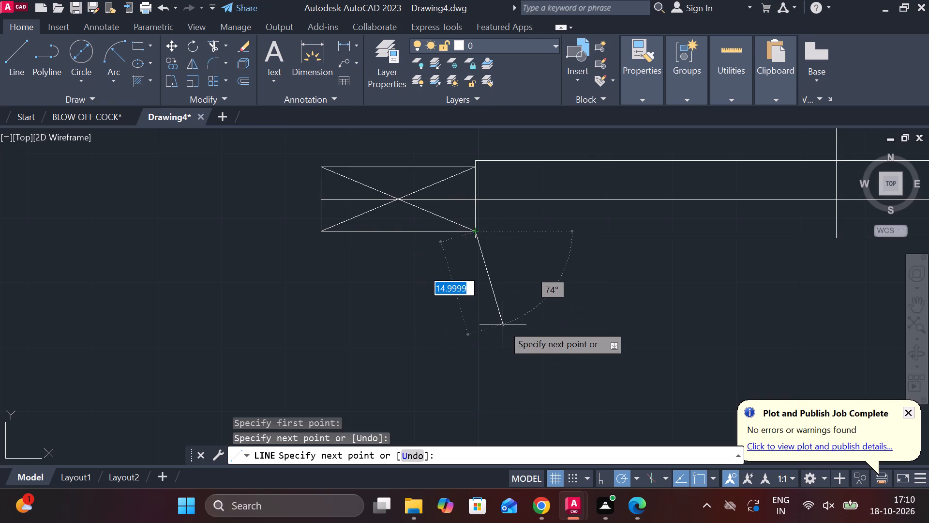
{"action": "key", "text": "Escape"}
Draw a diagonal line across the right end block from its lower outer corner to its upper inner corner.
{"action": "scroll", "coordinate": [503, 324], "scroll_direction": "down", "scroll_amount": 2}
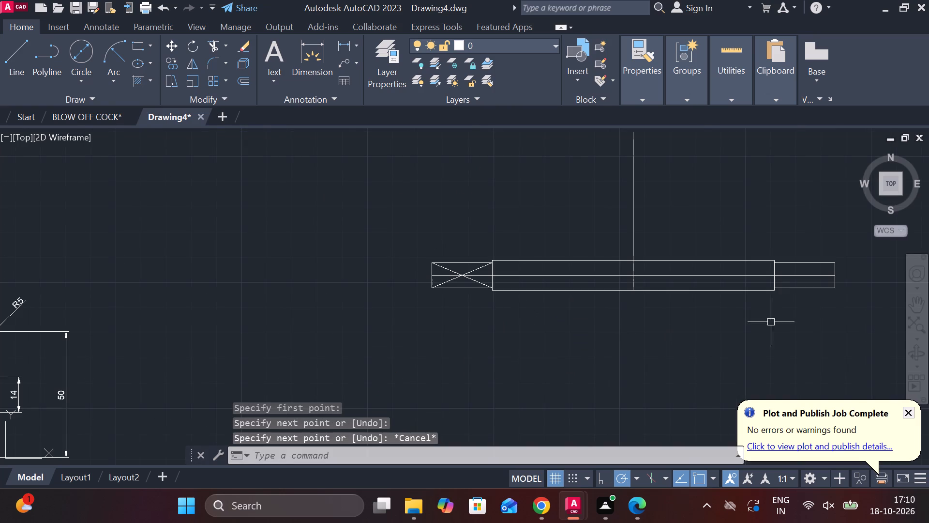
{"action": "scroll", "coordinate": [854, 298], "scroll_direction": "down", "scroll_amount": 1}
{"action": "scroll", "coordinate": [854, 298], "scroll_direction": "up", "scroll_amount": 3}
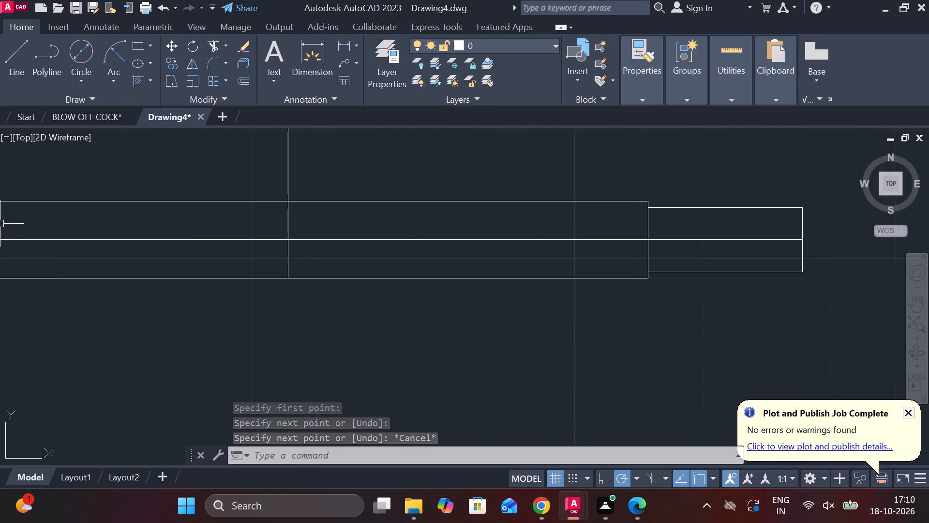
{"action": "left_click", "coordinate": [12, 63]}
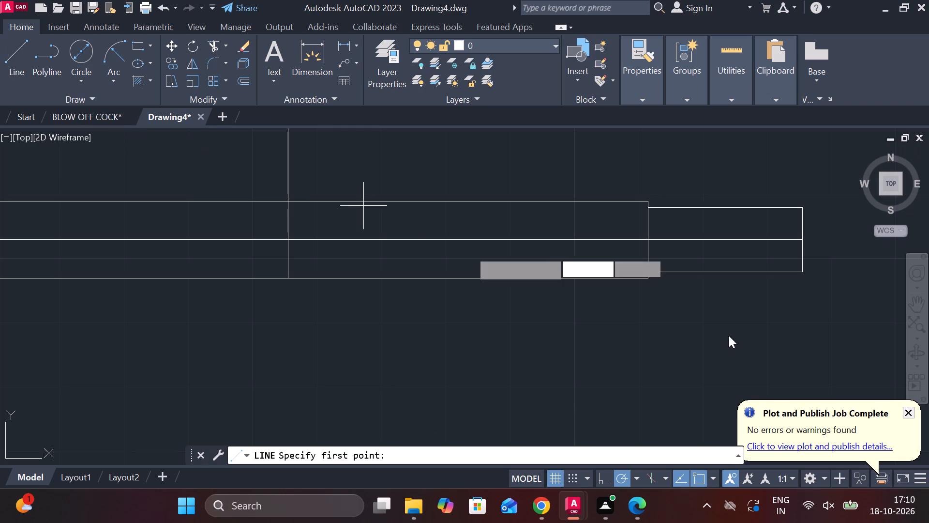
{"action": "left_click", "coordinate": [802, 275]}
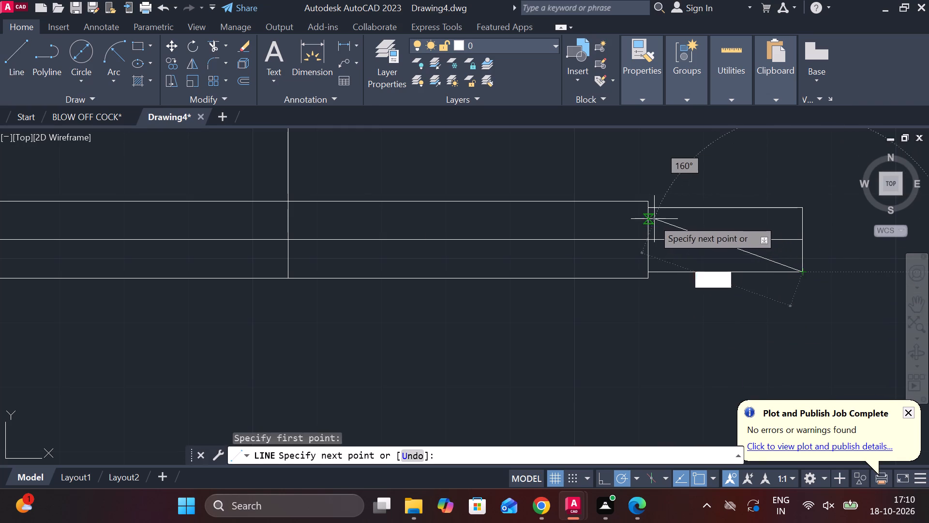
{"action": "left_click", "coordinate": [650, 211]}
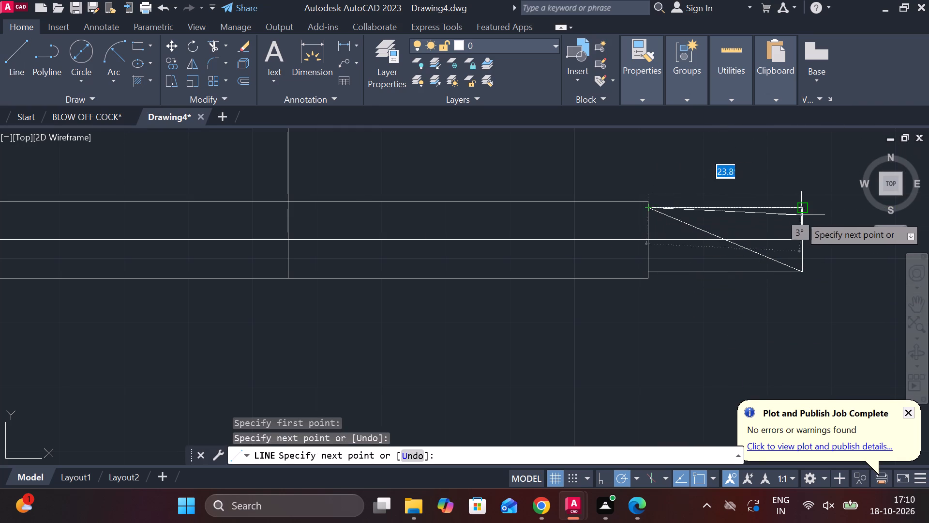
{"action": "key", "text": "Escape"}
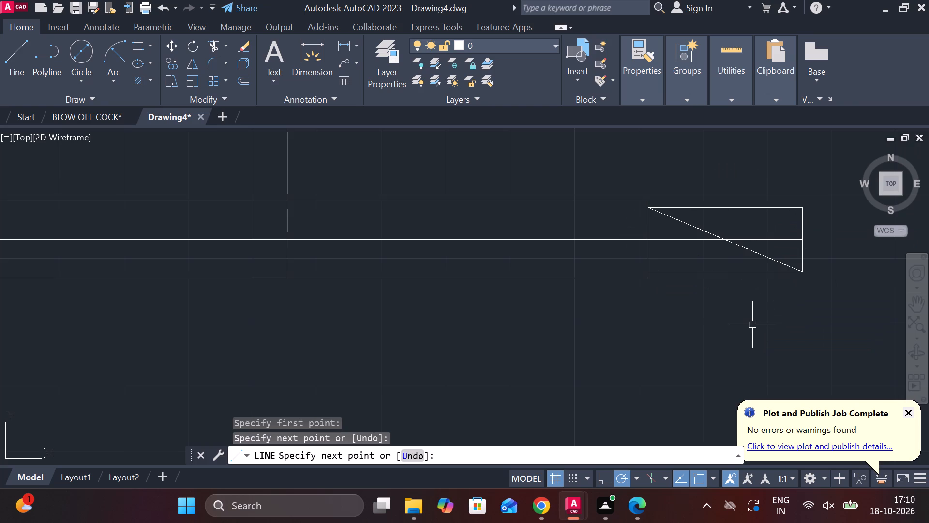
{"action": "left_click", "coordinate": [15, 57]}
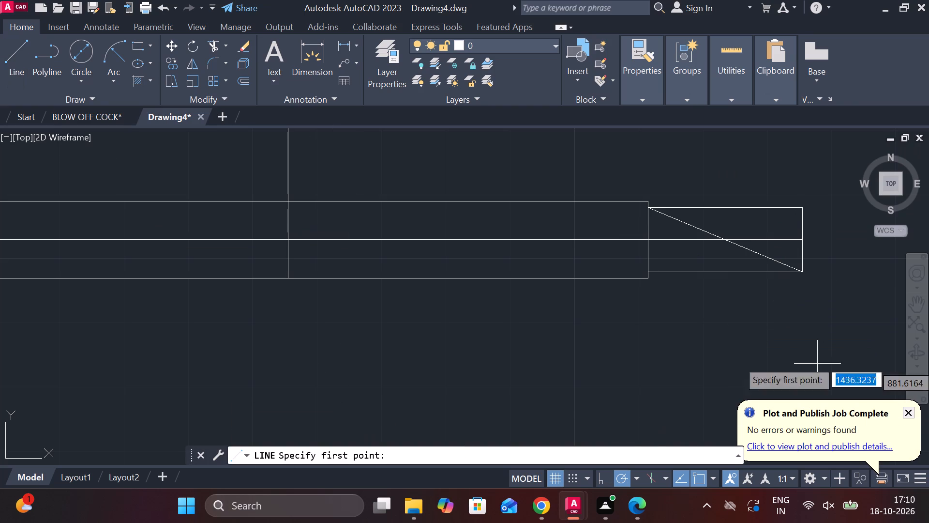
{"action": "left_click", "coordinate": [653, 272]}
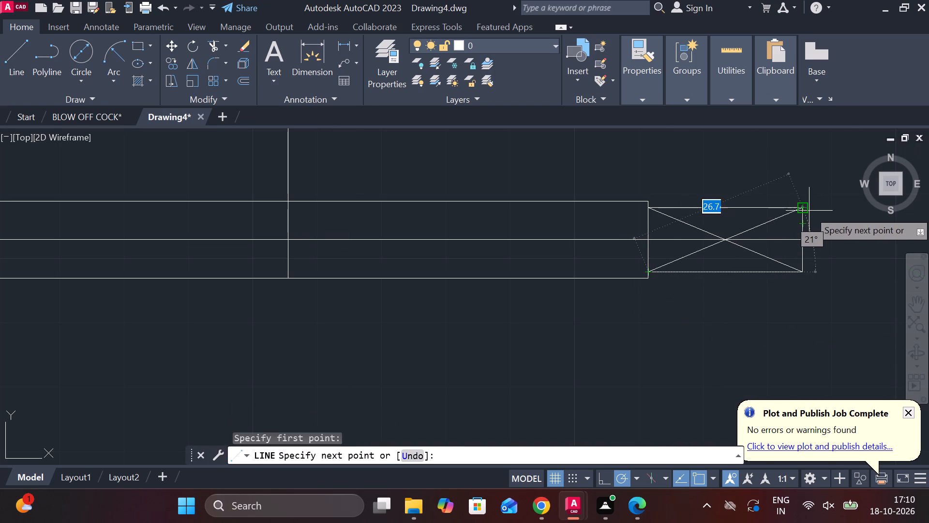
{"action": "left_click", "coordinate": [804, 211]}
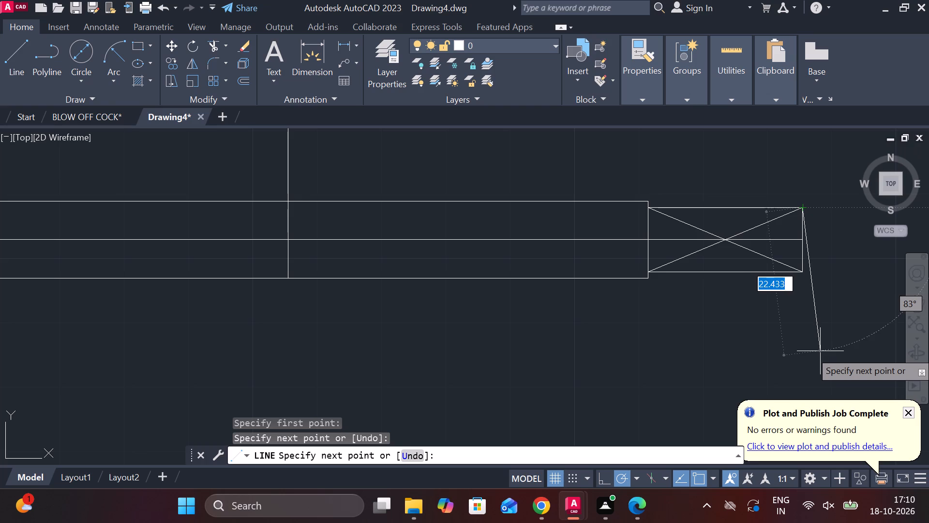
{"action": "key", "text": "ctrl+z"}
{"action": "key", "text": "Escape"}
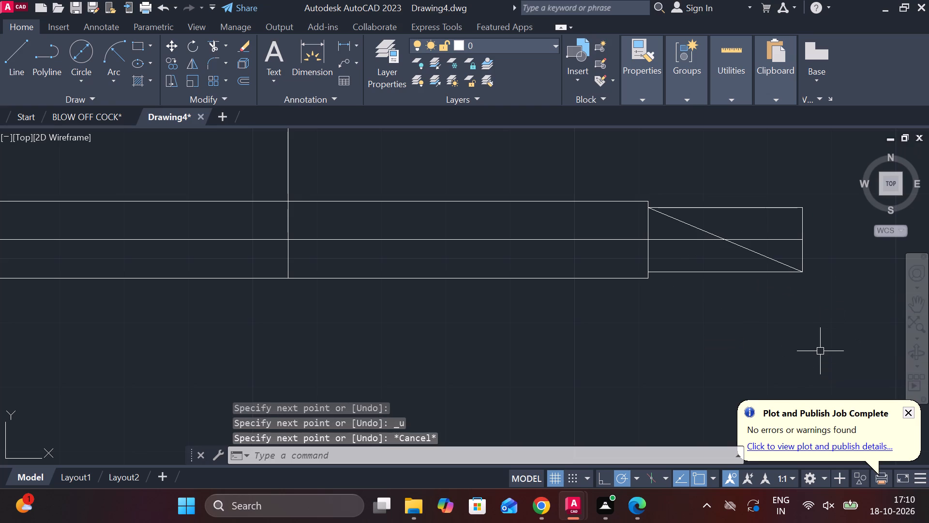
Complete the right end block's cross with a diagonal from its upper outer corner to its lower inner corner.
{"action": "left_click", "coordinate": [12, 63]}
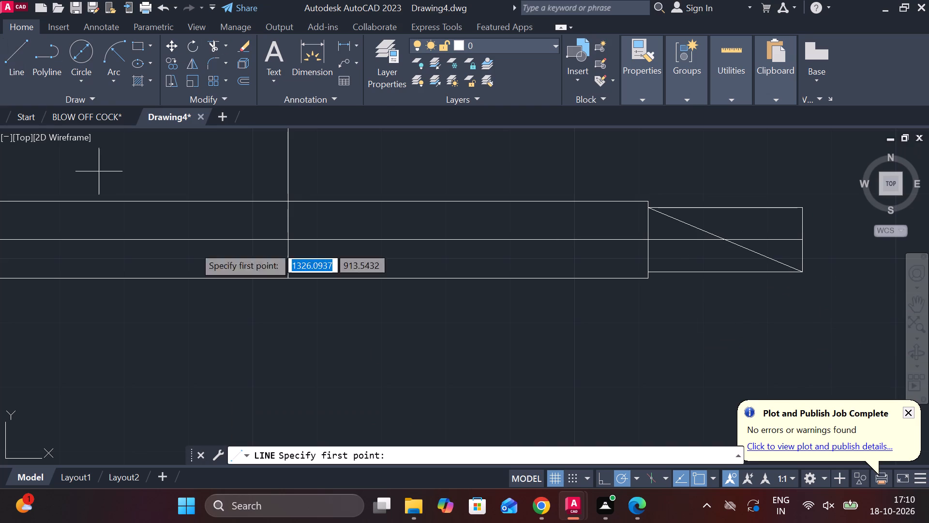
{"action": "left_click", "coordinate": [802, 209]}
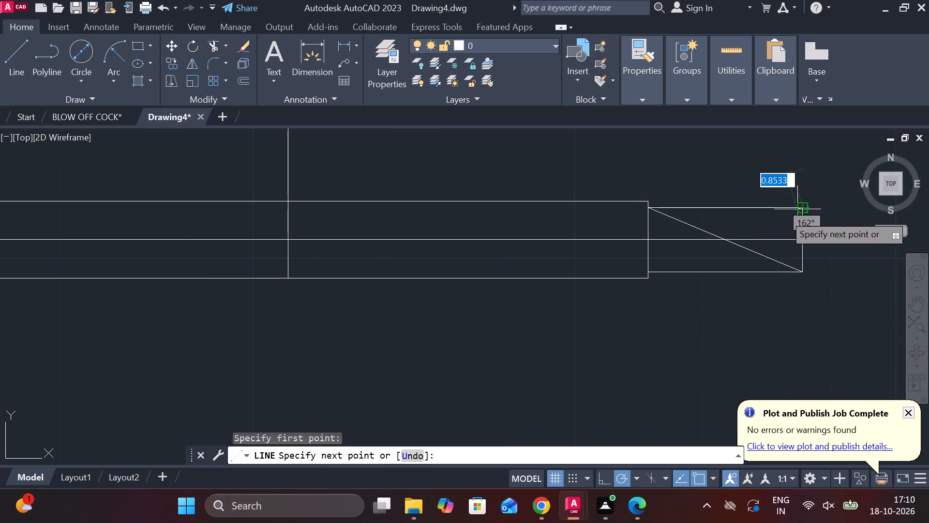
{"action": "left_click", "coordinate": [651, 271]}
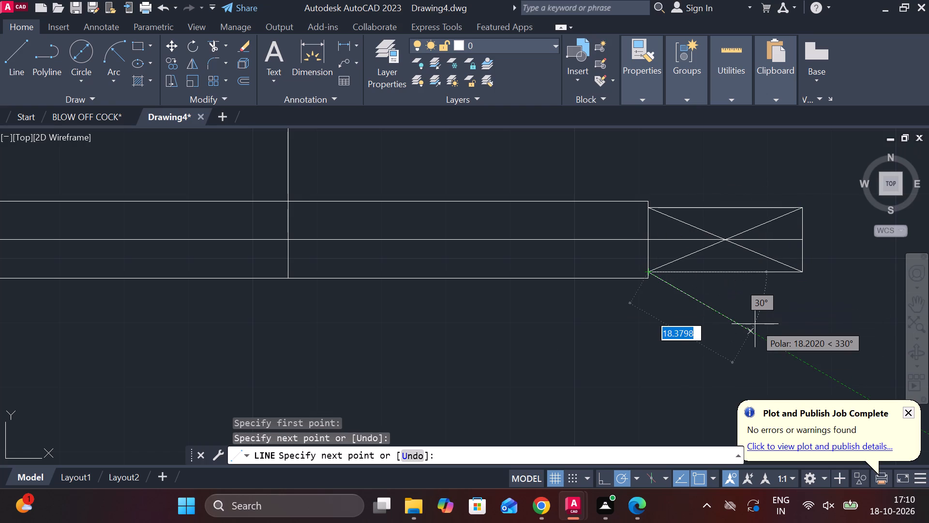
{"action": "key", "text": "Escape"}
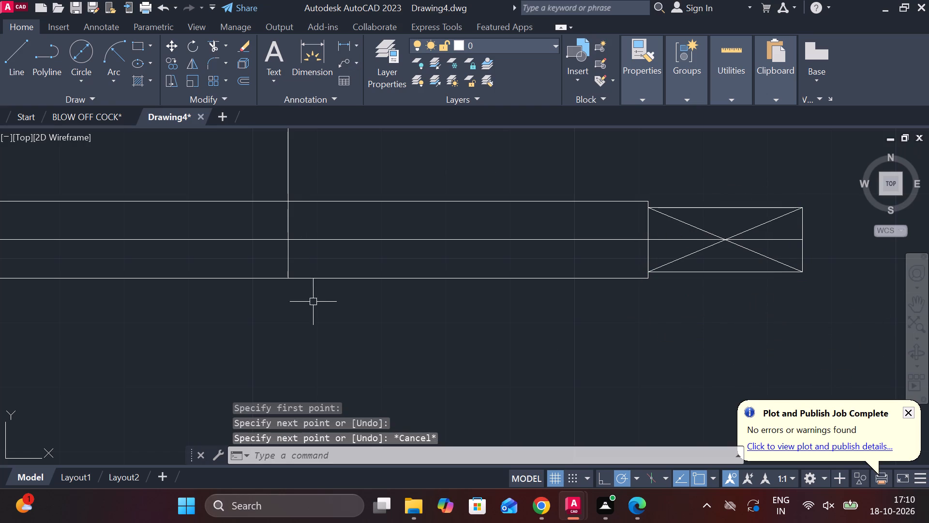
Add a horizontal linear dimension to the left end block's length between the two ends of its upper edge.
{"action": "scroll", "coordinate": [315, 314], "scroll_direction": "down", "scroll_amount": 3}
{"action": "scroll", "coordinate": [253, 331], "scroll_direction": "up", "scroll_amount": 2}
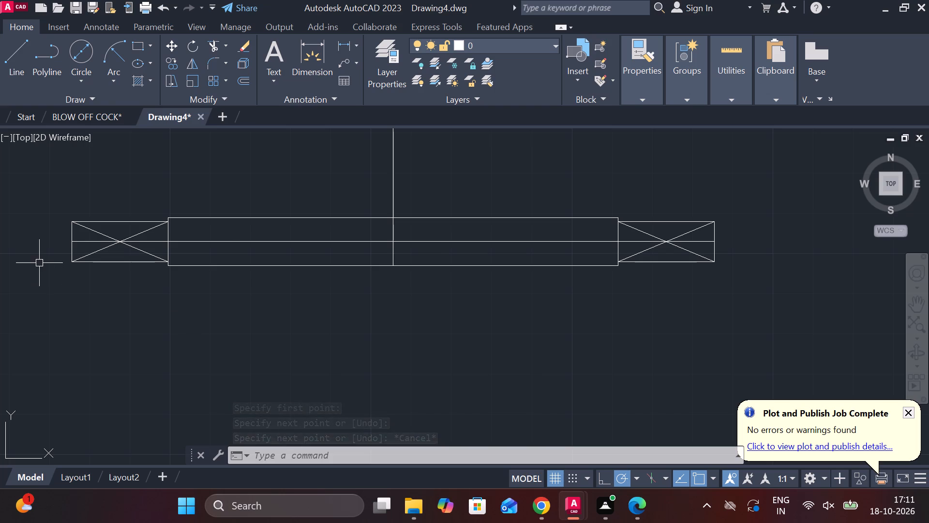
{"action": "scroll", "coordinate": [39, 263], "scroll_direction": "up", "scroll_amount": 1}
{"action": "scroll", "coordinate": [39, 263], "scroll_direction": "down", "scroll_amount": 1}
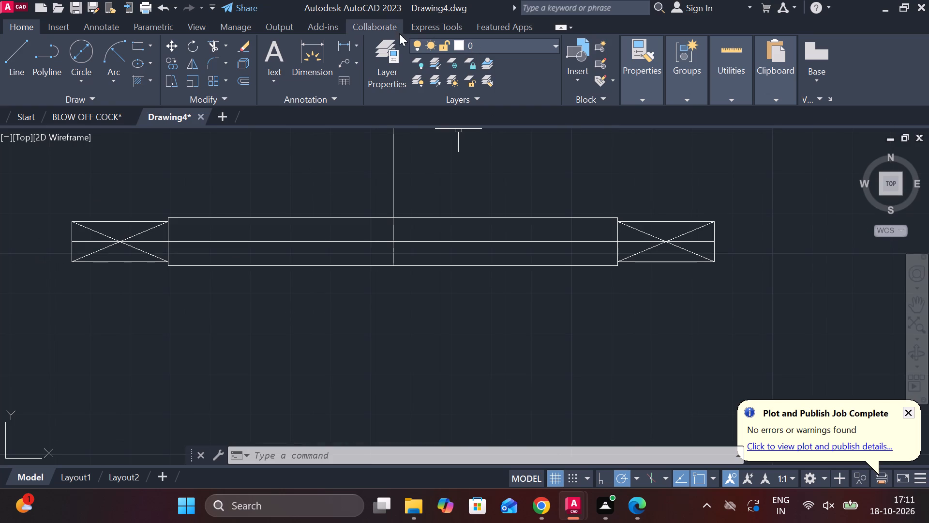
{"action": "left_click", "coordinate": [339, 47]}
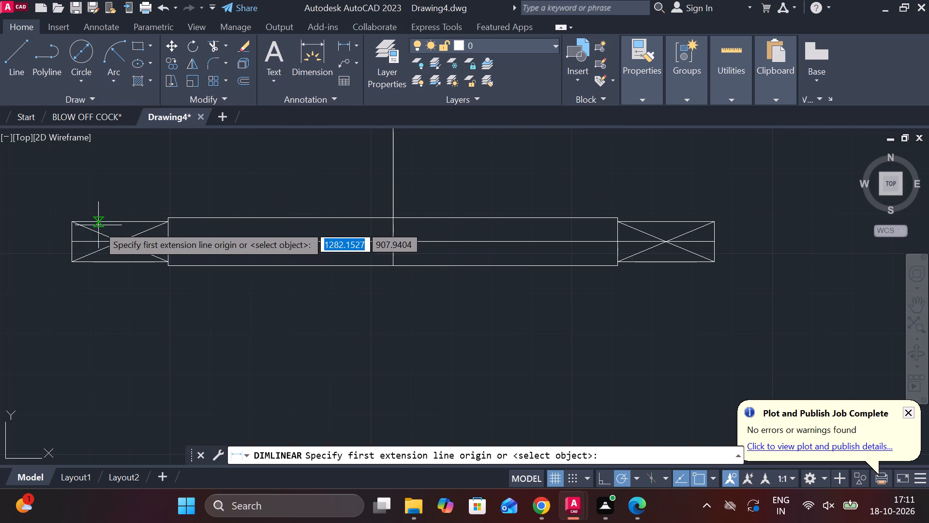
{"action": "left_click", "coordinate": [76, 222]}
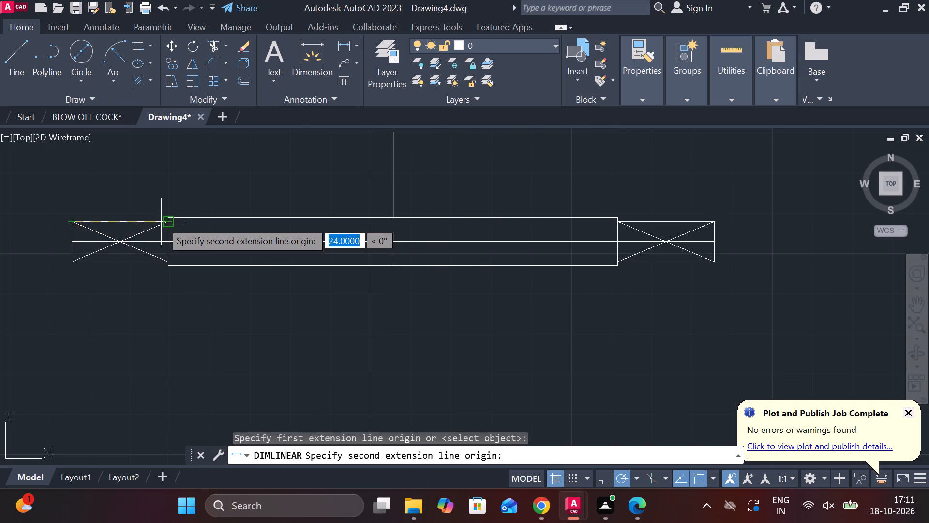
{"action": "left_click", "coordinate": [161, 221]}
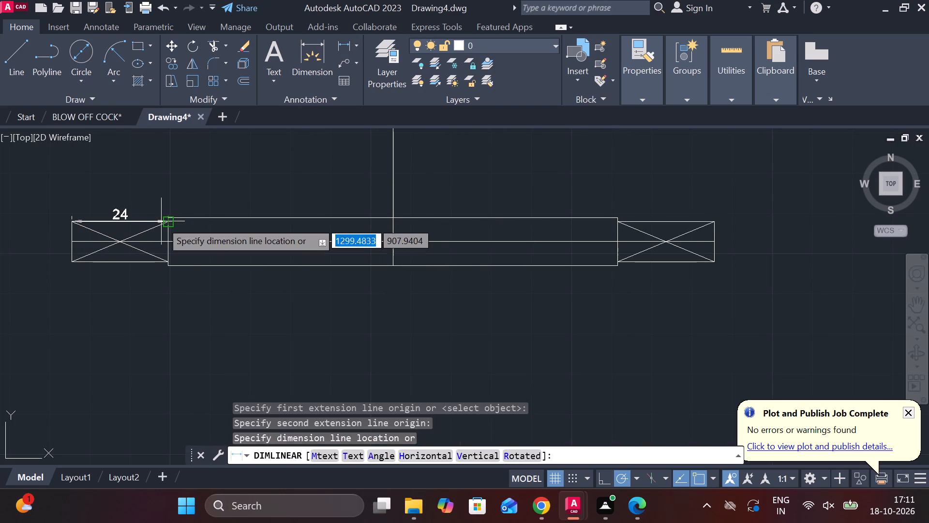
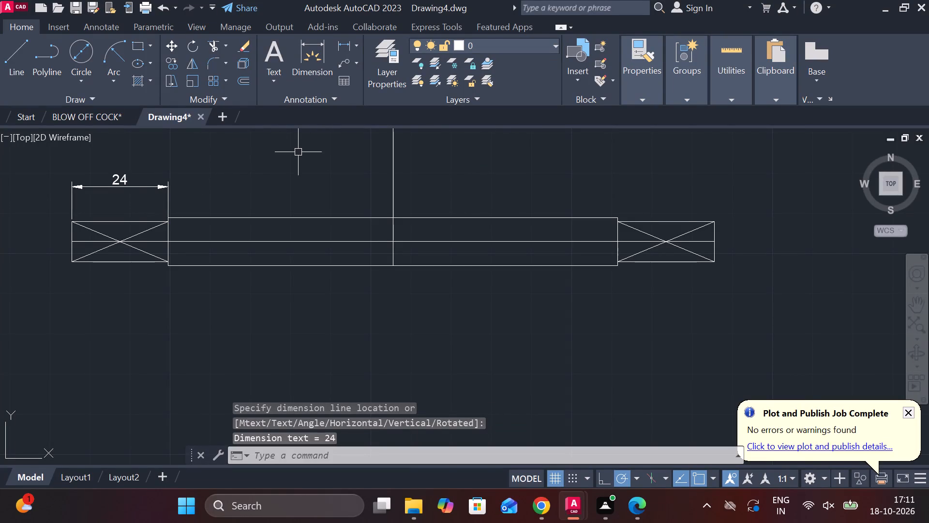
Undo the horizontal length dimension on the stepped outline's left end block.
{"action": "scroll", "coordinate": [264, 154], "scroll_direction": "down", "scroll_amount": 1}
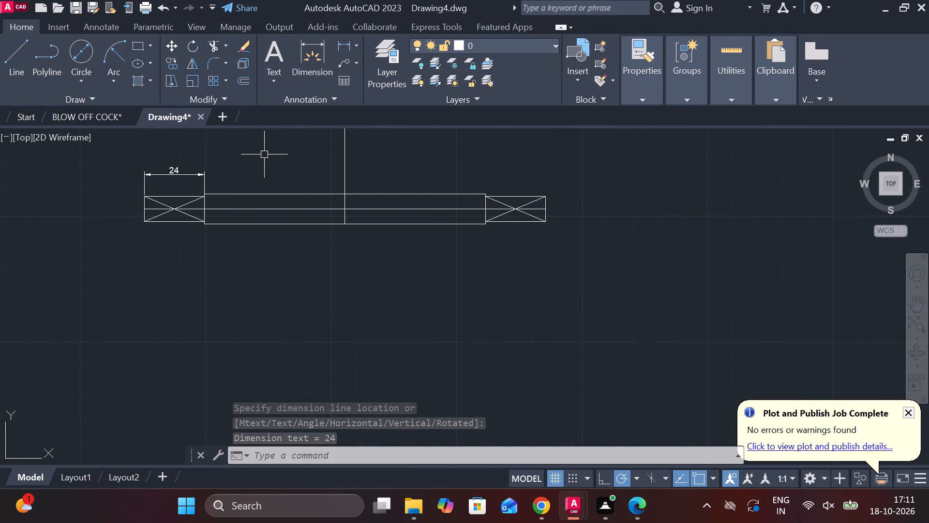
{"action": "key", "text": "Escape"}
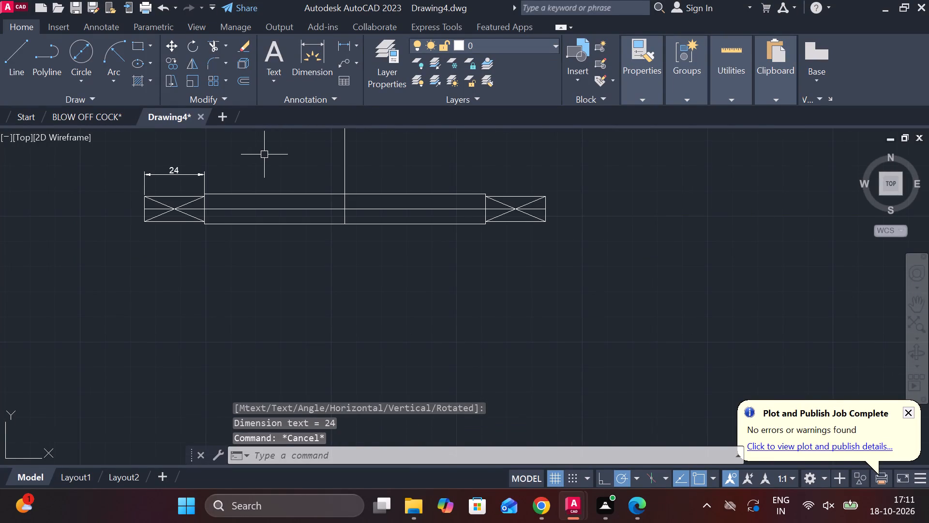
{"action": "key", "text": "ctrl+z"}
{"action": "key", "text": "ctrl+z"}
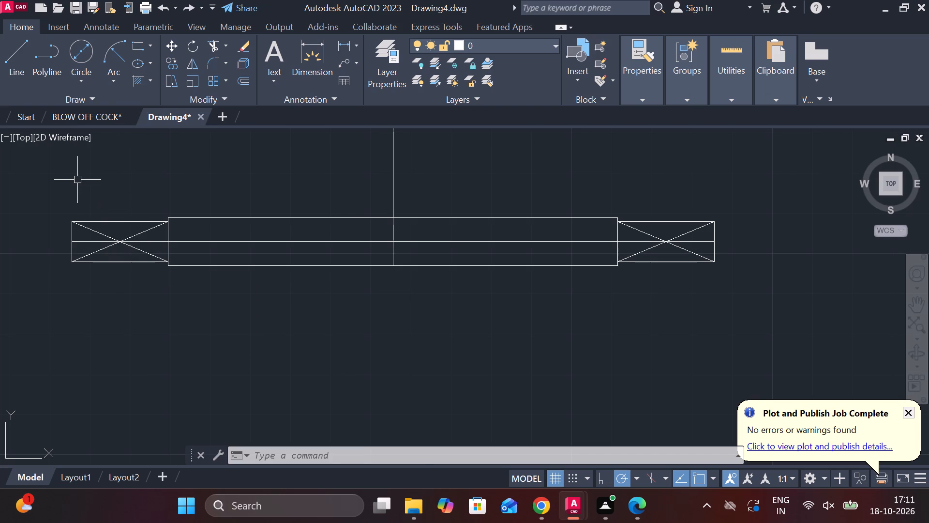
Delete the left end block's end edge, crossed diagonals and upper and lower edges, keeping the horizontal centre line.
{"action": "left_click_drag", "start_coordinate": [78, 182], "coordinate": [186, 308]}
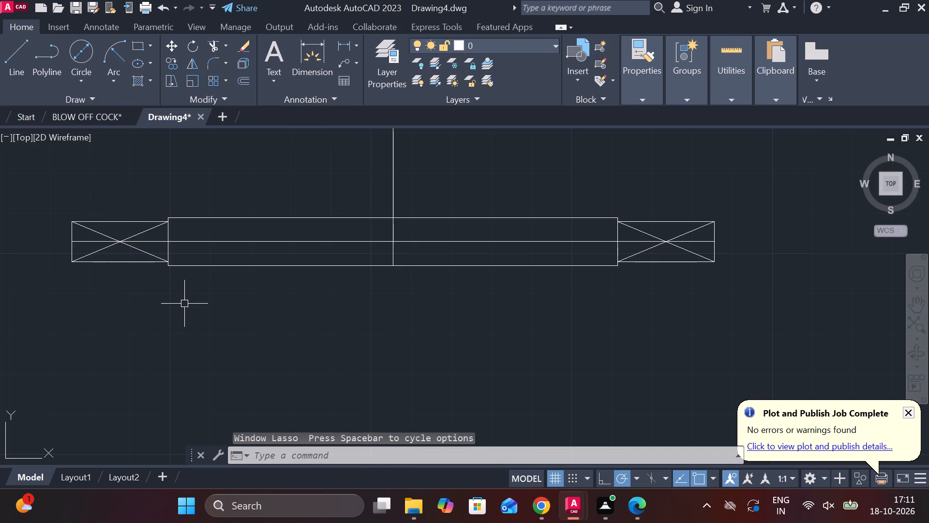
{"action": "left_click", "coordinate": [56, 206]}
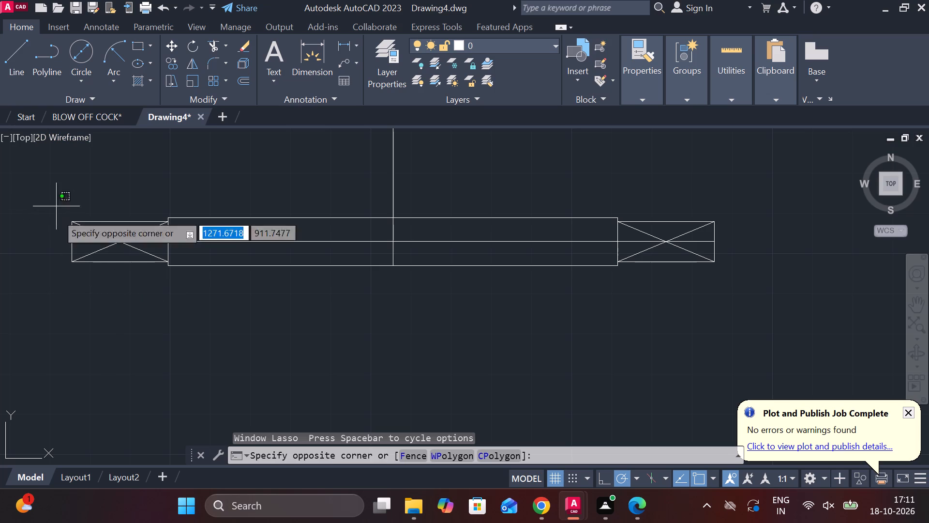
{"action": "left_click", "coordinate": [121, 288]}
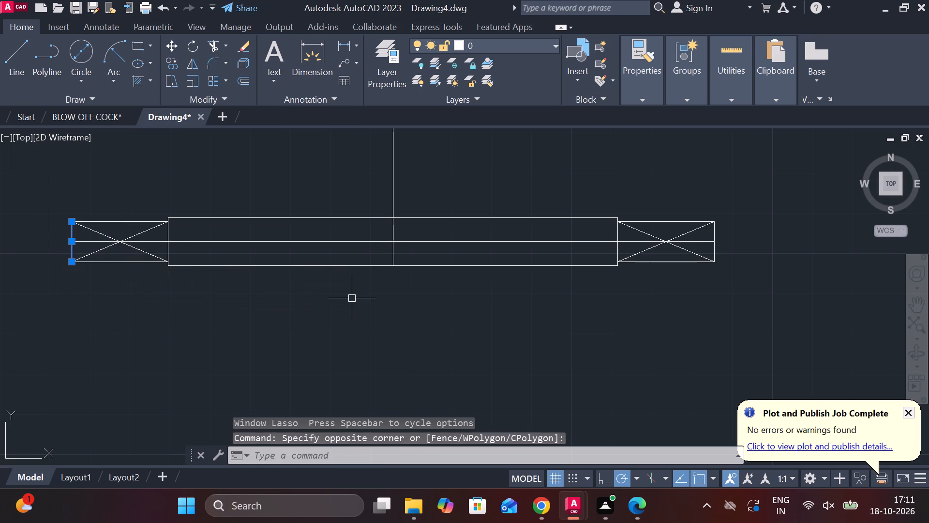
{"action": "left_click", "coordinate": [50, 194]}
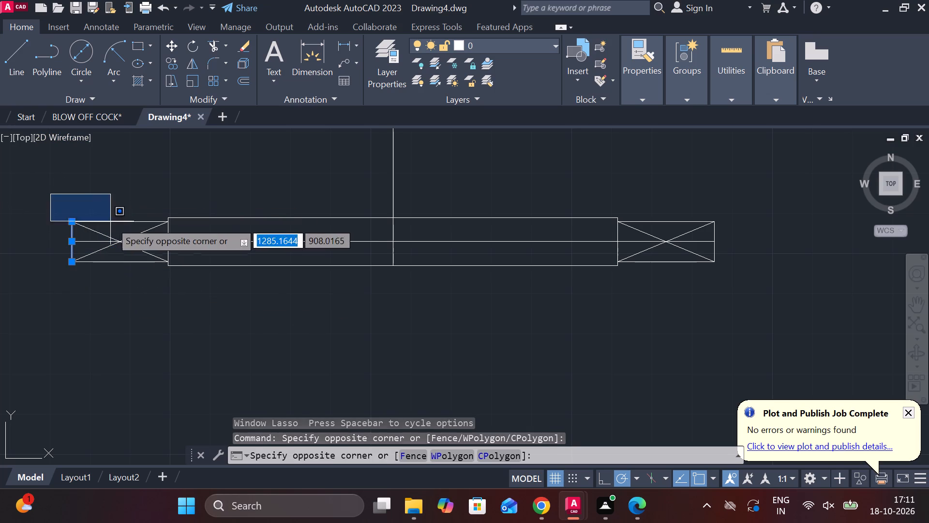
{"action": "left_click", "coordinate": [141, 307]}
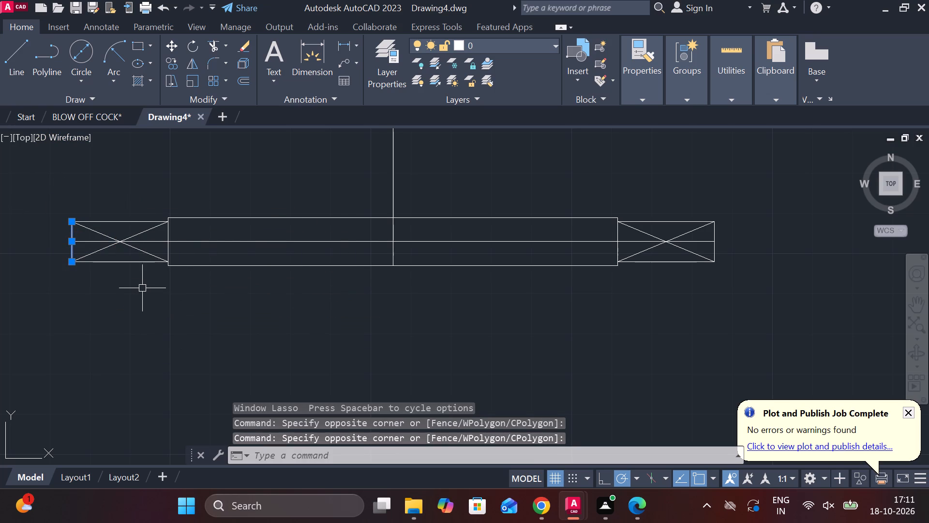
{"action": "key", "text": "Delete"}
{"action": "left_click", "coordinate": [96, 233]}
{"action": "left_click", "coordinate": [105, 249]}
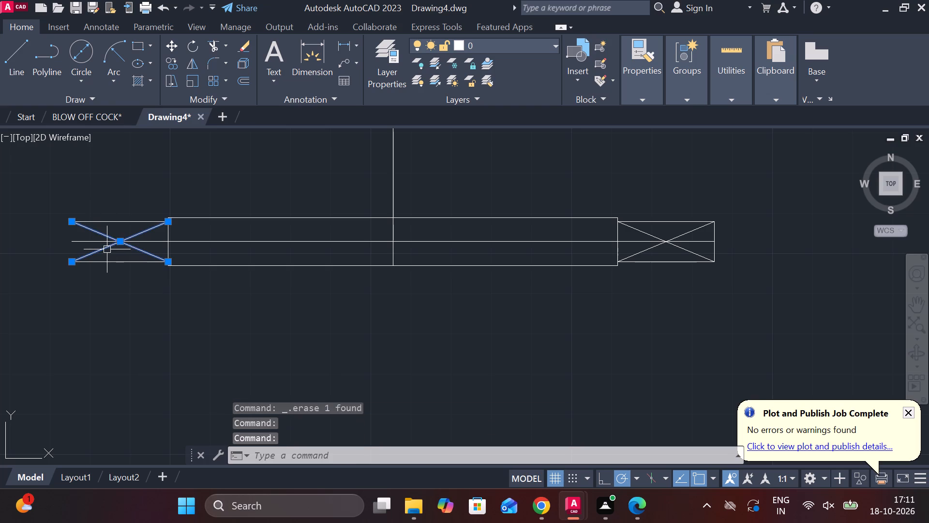
{"action": "key", "text": "Delete"}
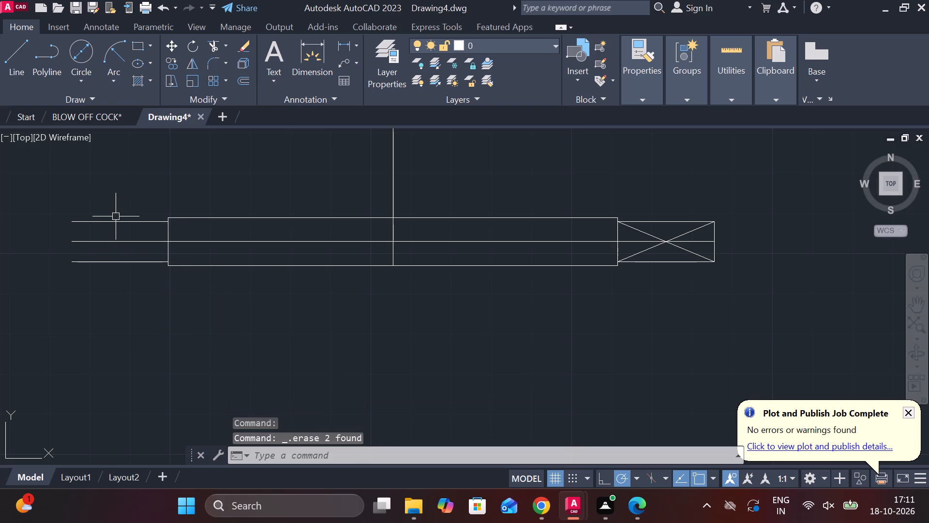
{"action": "left_click", "coordinate": [118, 222]}
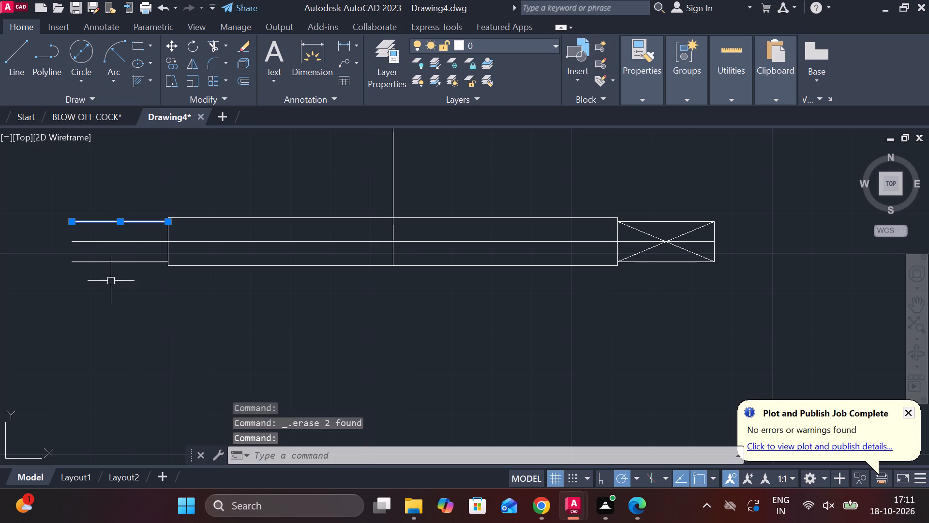
{"action": "left_click", "coordinate": [127, 263]}
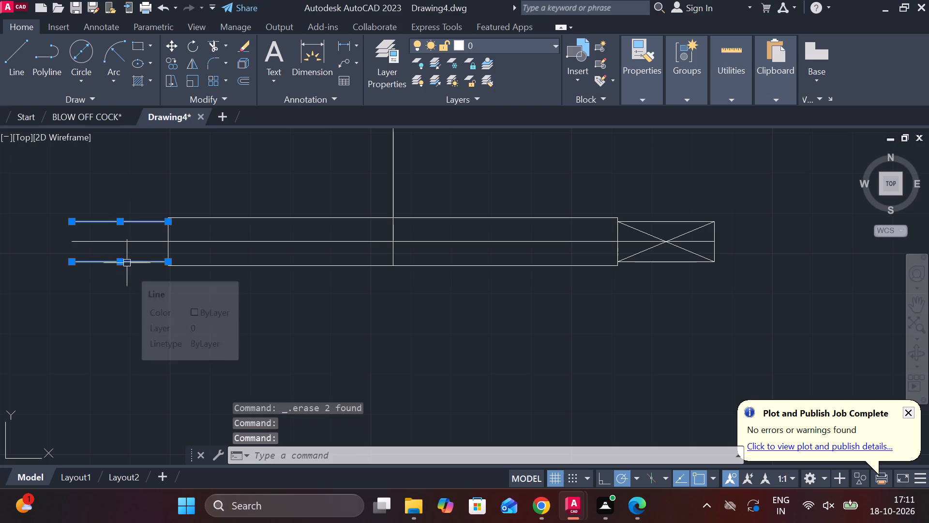
{"action": "key", "text": "Delete"}
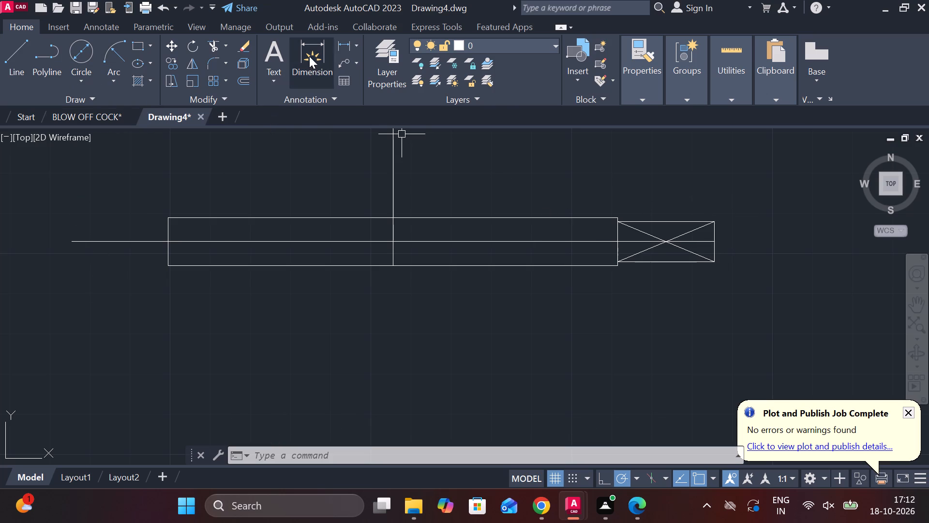
Add a vertical linear dimension to the right end block's height along its outer edge.
{"action": "left_click", "coordinate": [349, 46]}
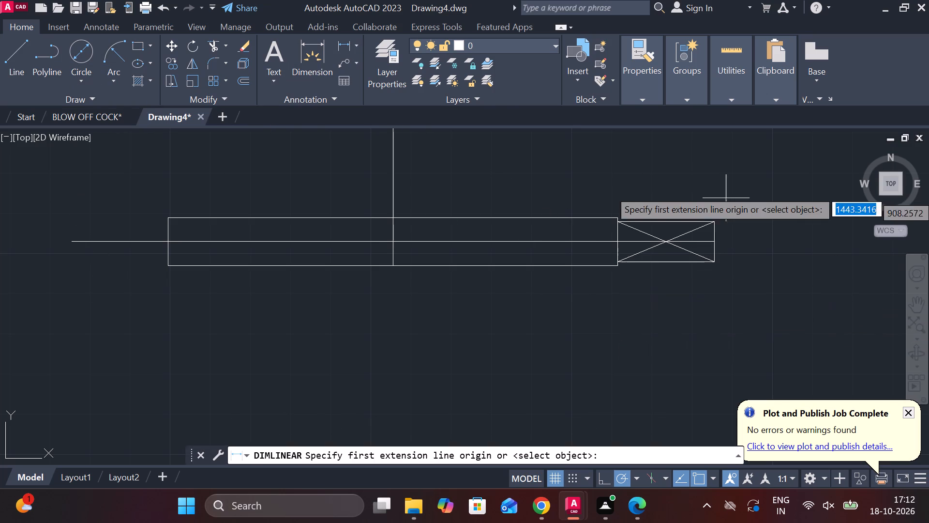
{"action": "left_click", "coordinate": [712, 225]}
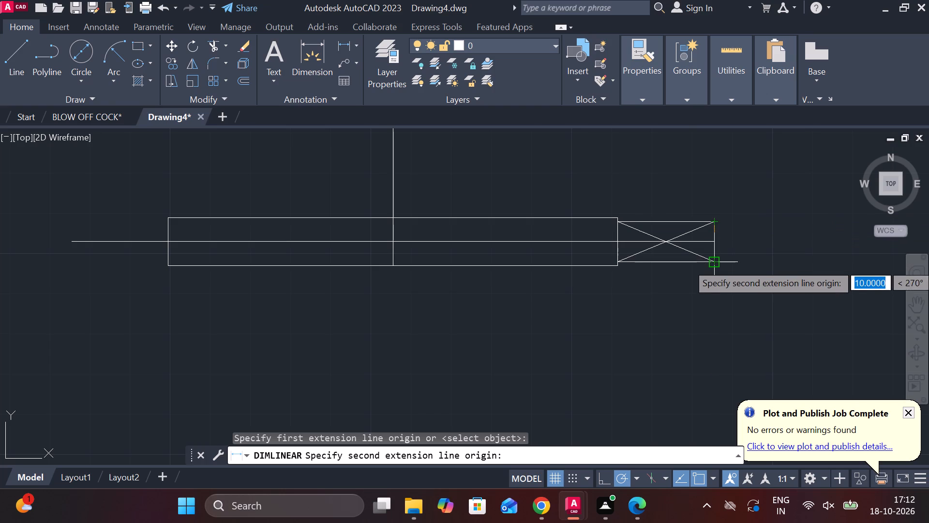
{"action": "left_click", "coordinate": [715, 263]}
{"action": "left_click", "coordinate": [748, 264]}
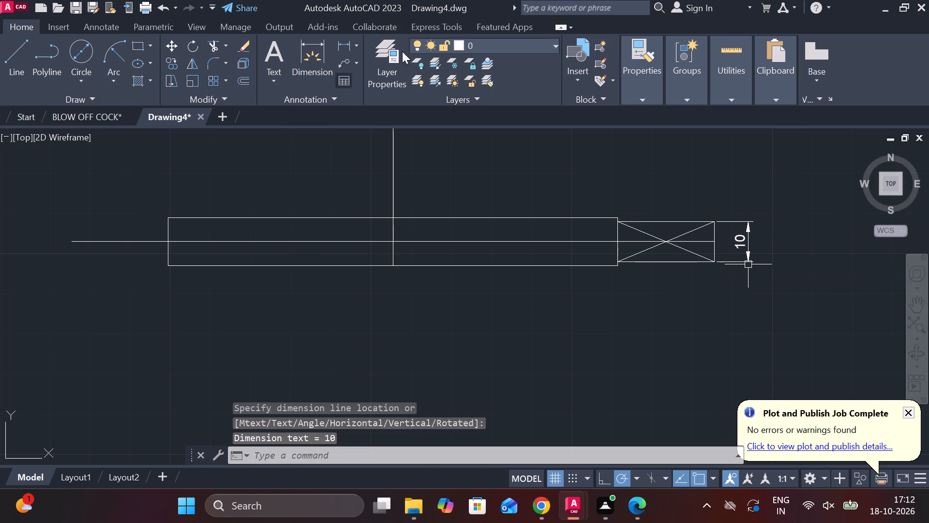
Add a horizontal linear dimension above the right end block for its length.
{"action": "left_click", "coordinate": [351, 42]}
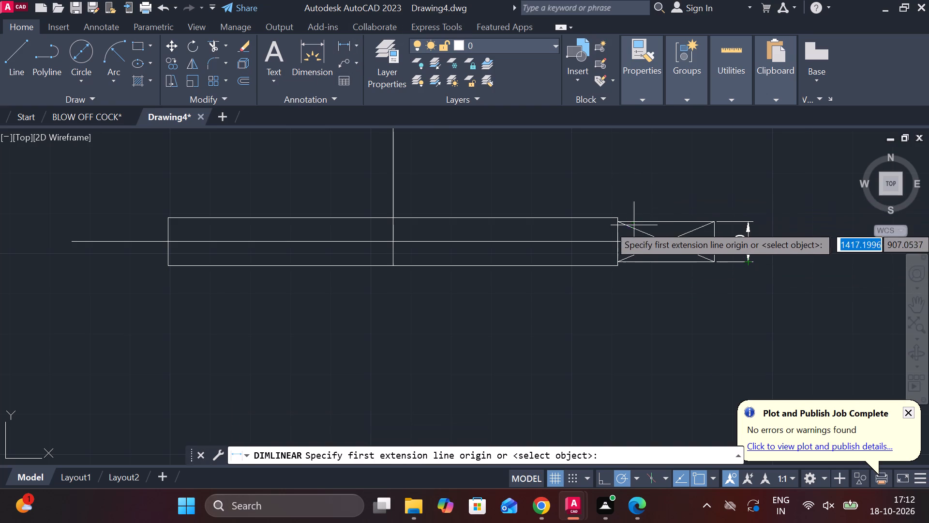
{"action": "left_click", "coordinate": [622, 222]}
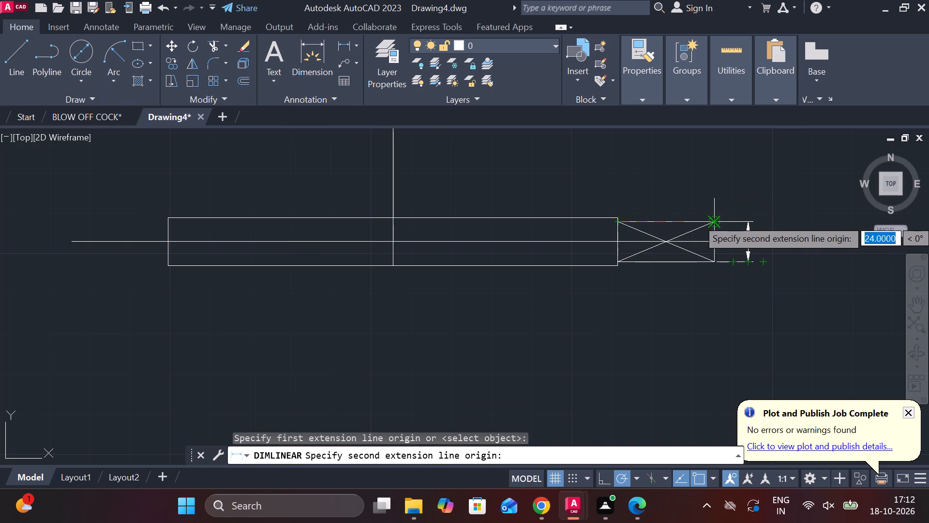
{"action": "left_click", "coordinate": [715, 219]}
{"action": "left_click", "coordinate": [698, 176]}
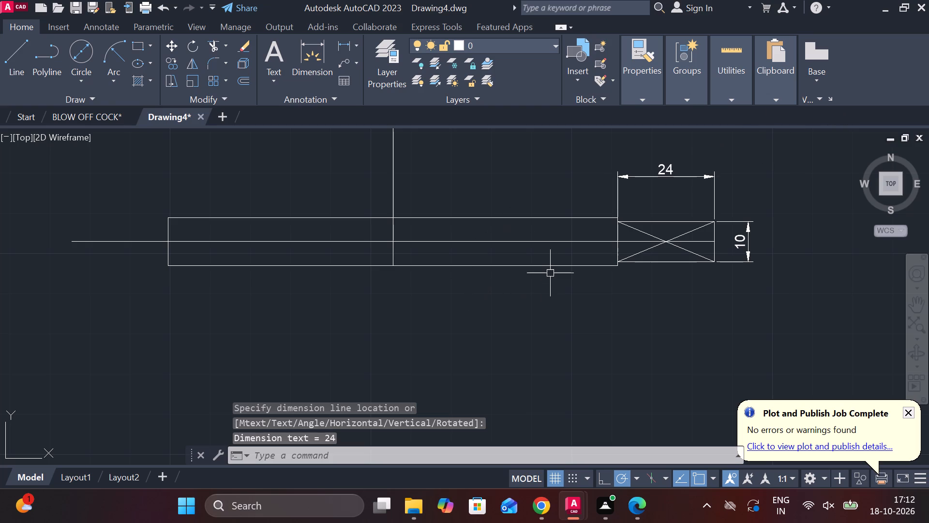
Trim the horizontal centre line between the main body's left edge and the vertical centre line.
{"action": "scroll", "coordinate": [551, 251], "scroll_direction": "up", "scroll_amount": 3}
{"action": "scroll", "coordinate": [551, 251], "scroll_direction": "down", "scroll_amount": 3}
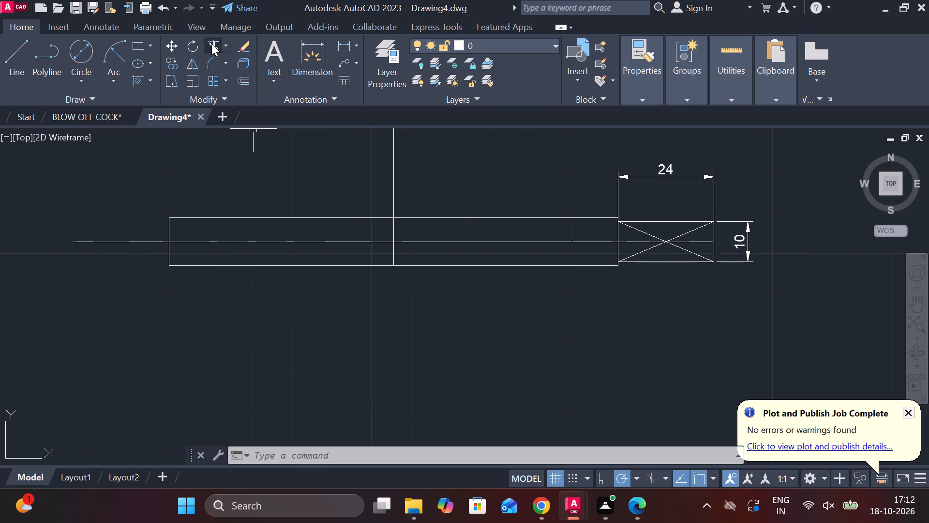
{"action": "left_click", "coordinate": [210, 44]}
{"action": "left_click", "coordinate": [263, 242]}
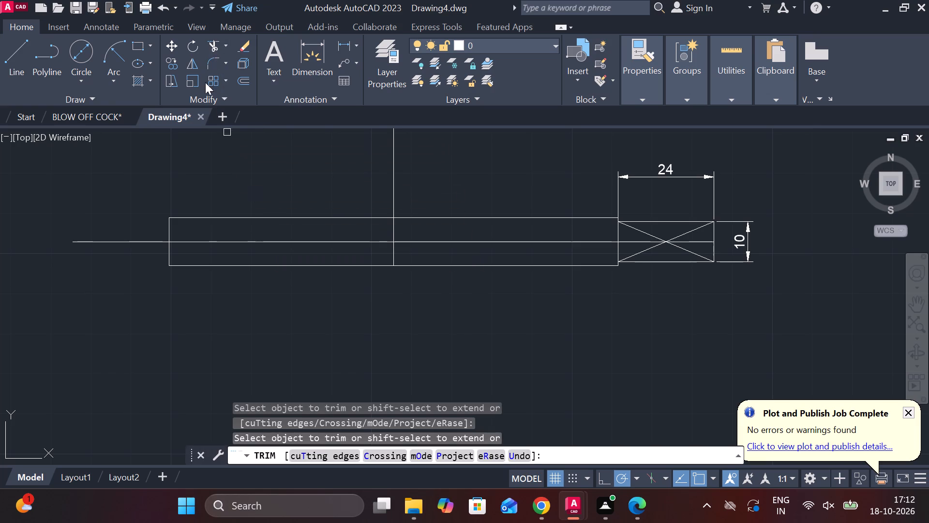
{"action": "left_click", "coordinate": [278, 243]}
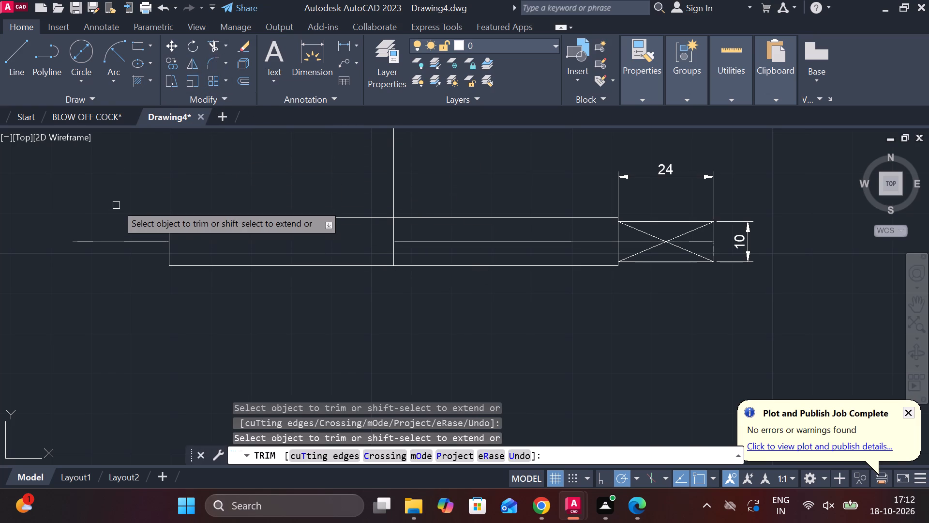
{"action": "key", "text": "Escape"}
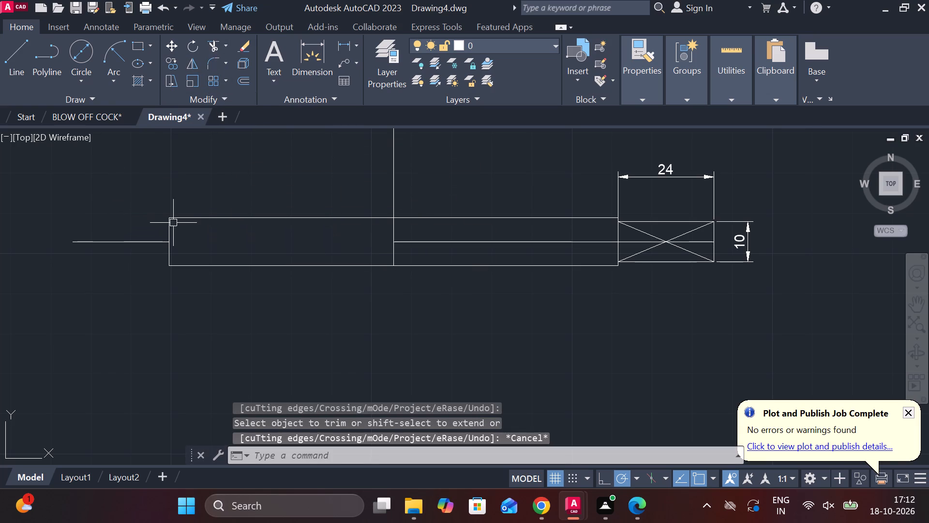
Copy the centre line segment left of the main body 3 units below and 3 units above itself.
{"action": "left_click", "coordinate": [128, 243]}
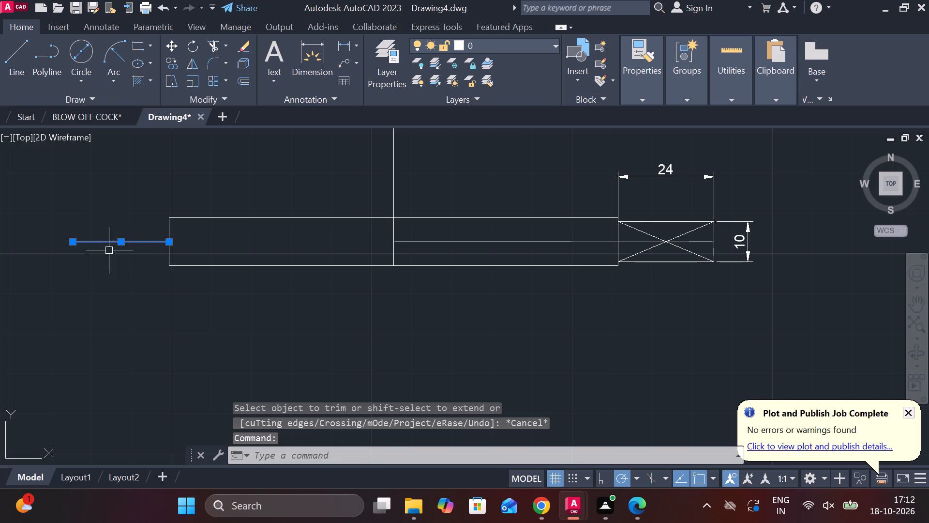
{"action": "left_click", "coordinate": [168, 62]}
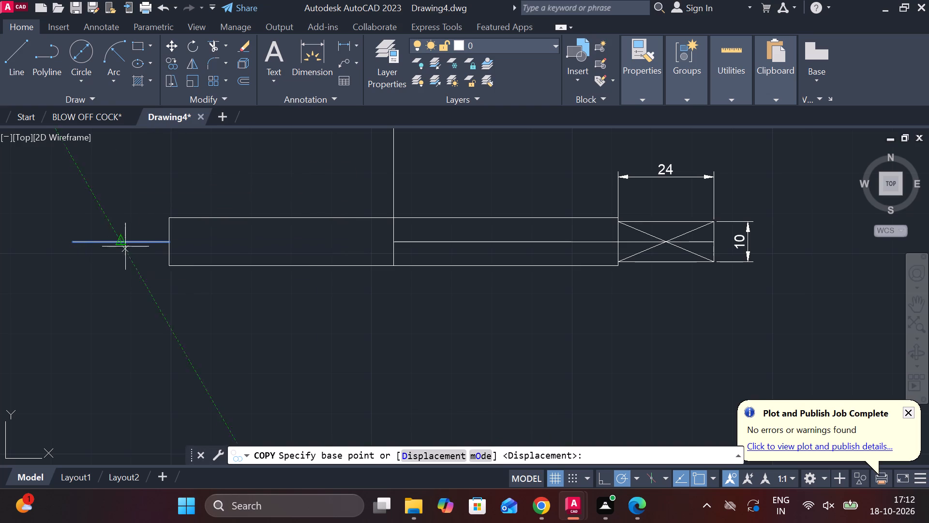
{"action": "left_click", "coordinate": [125, 245]}
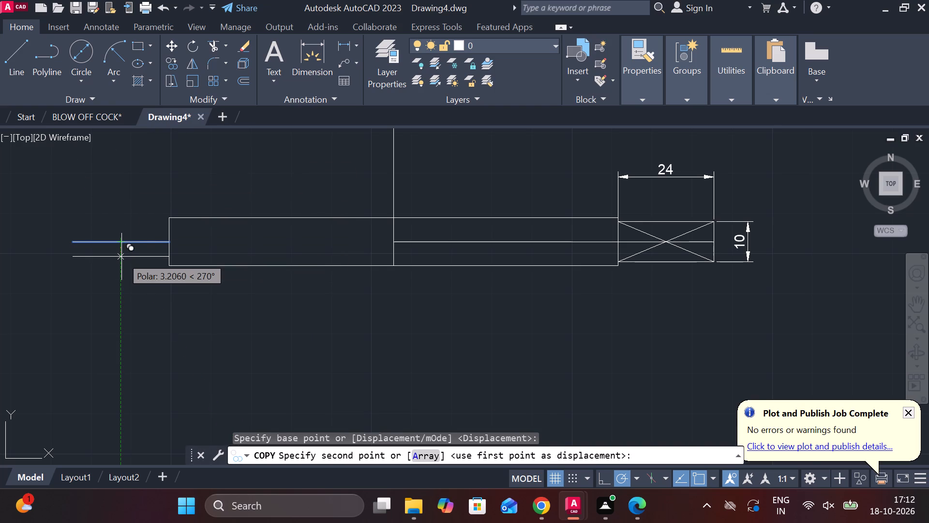
{"action": "key", "text": "3"}
{"action": "key", "text": "Return"}
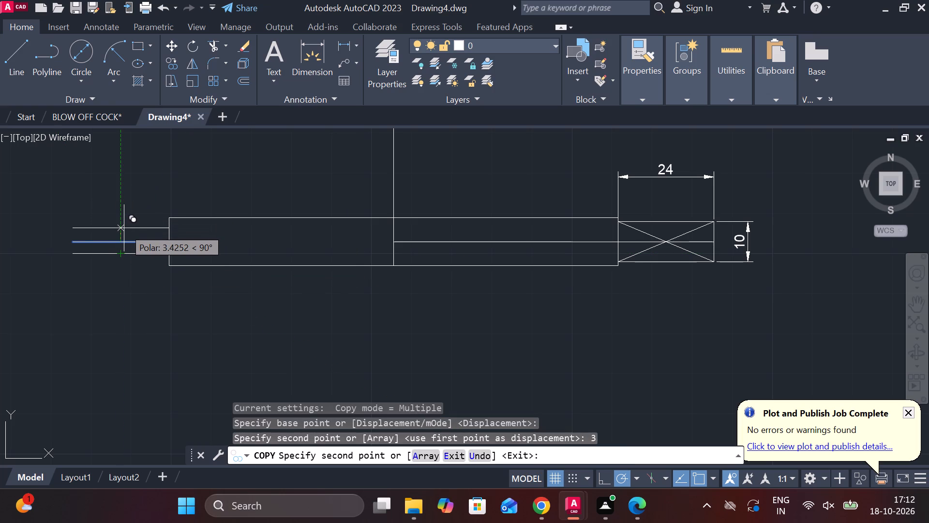
{"action": "key", "text": "3"}
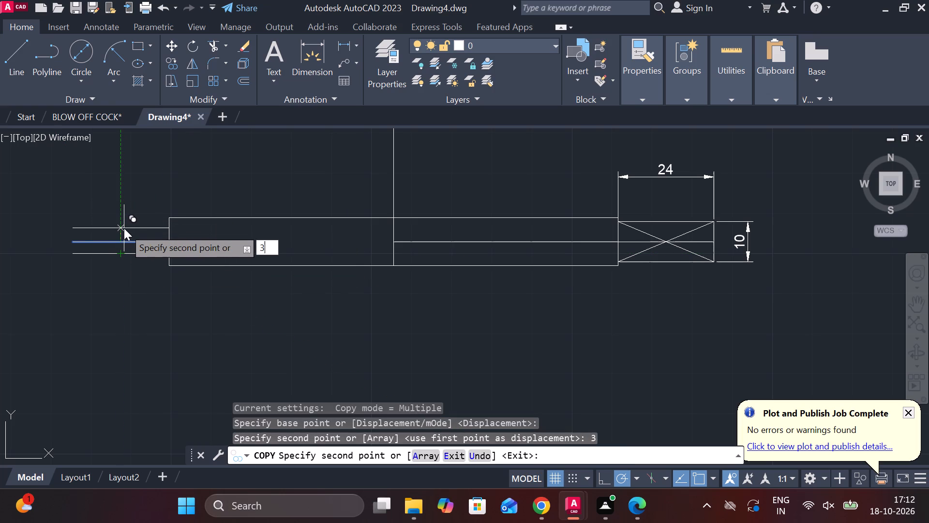
{"action": "key", "text": "Return"}
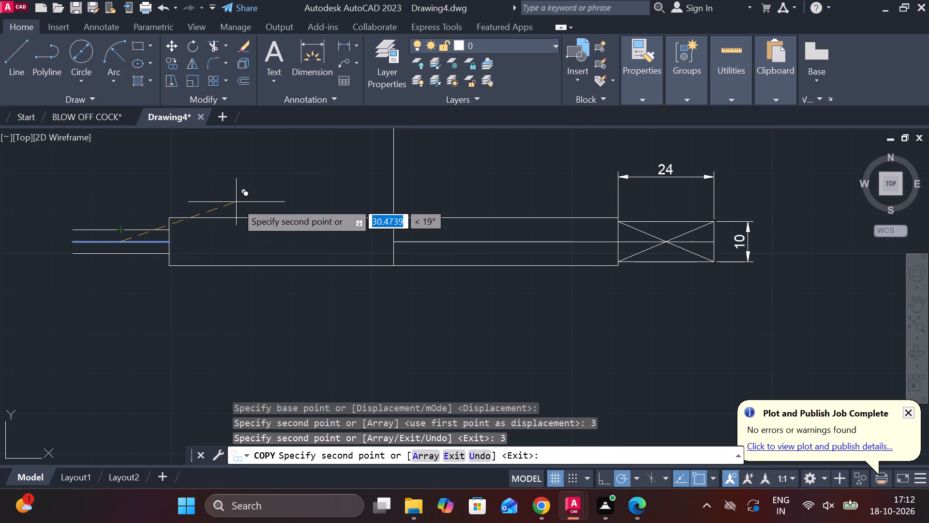
{"action": "key", "text": "Escape"}
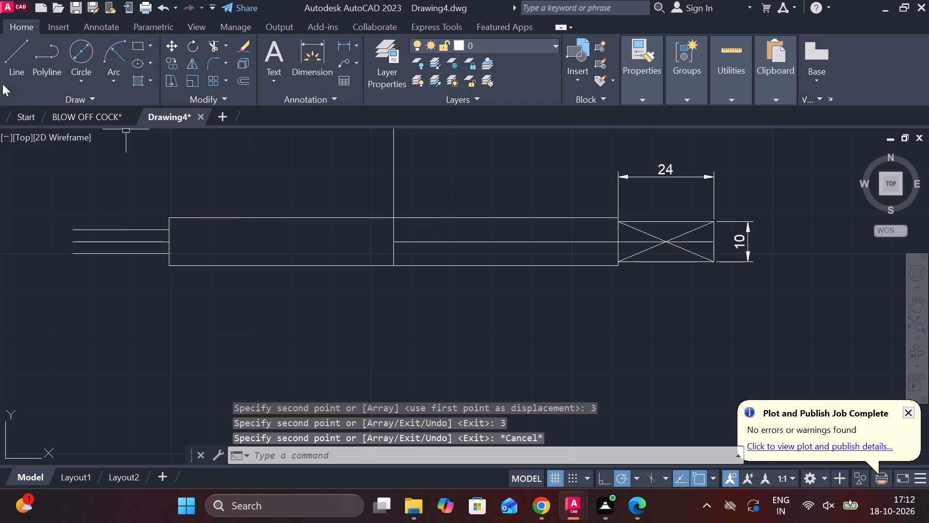
Draw a vertical line closing the outer ends of the upper and lower copied lines on the left.
{"action": "left_click", "coordinate": [24, 62]}
{"action": "left_click", "coordinate": [74, 231]}
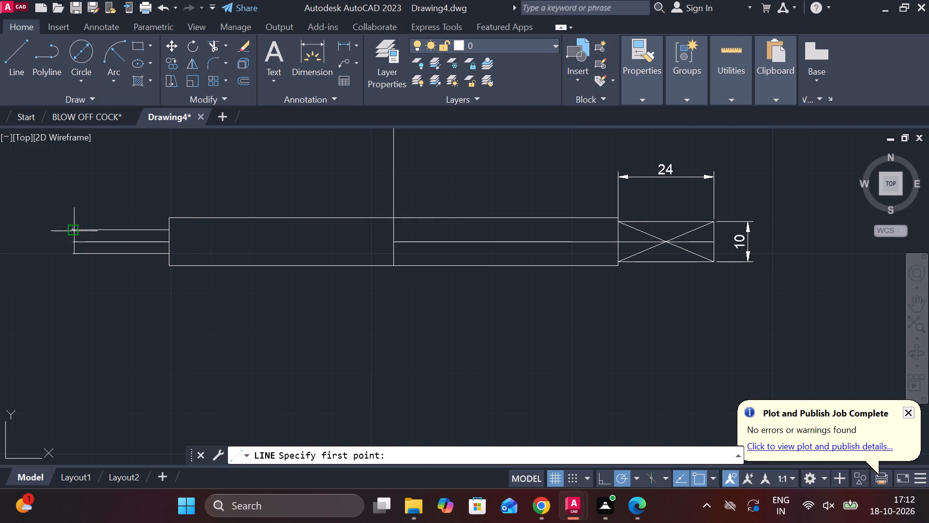
{"action": "left_click", "coordinate": [72, 253]}
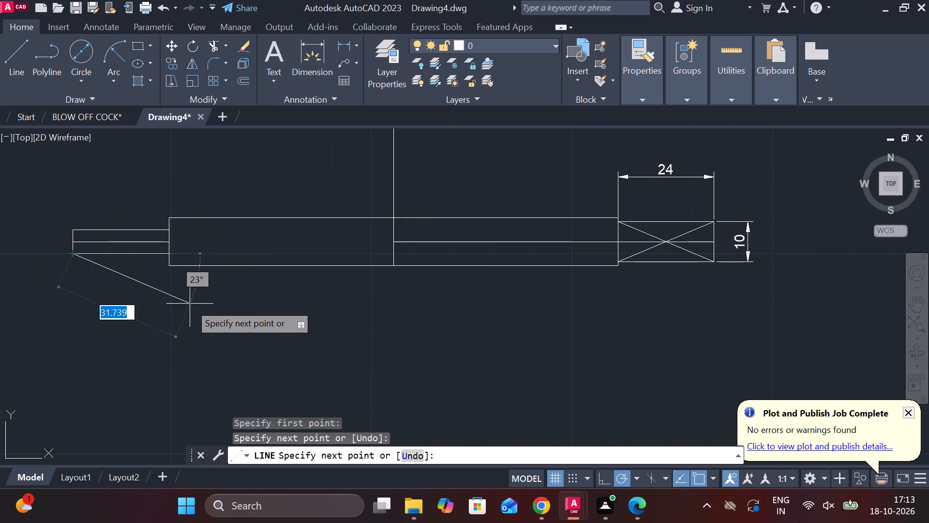
{"action": "key", "text": "Escape"}
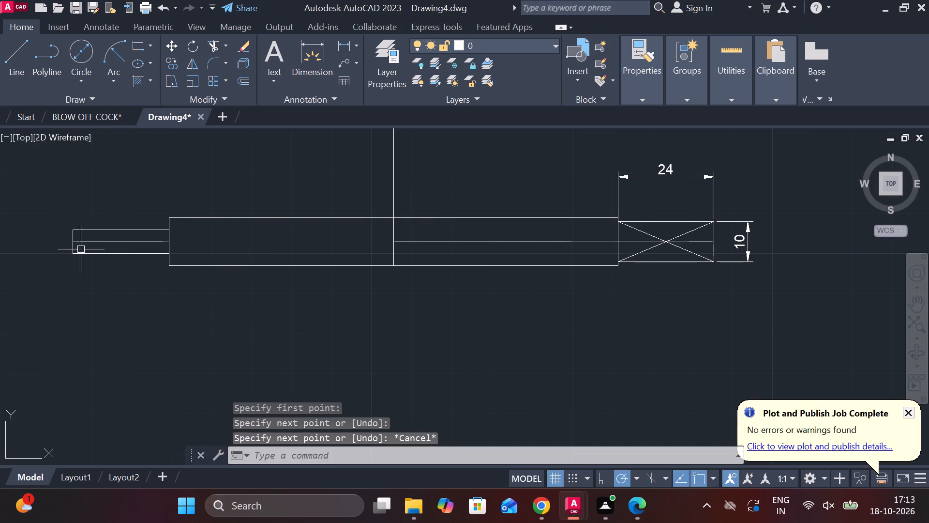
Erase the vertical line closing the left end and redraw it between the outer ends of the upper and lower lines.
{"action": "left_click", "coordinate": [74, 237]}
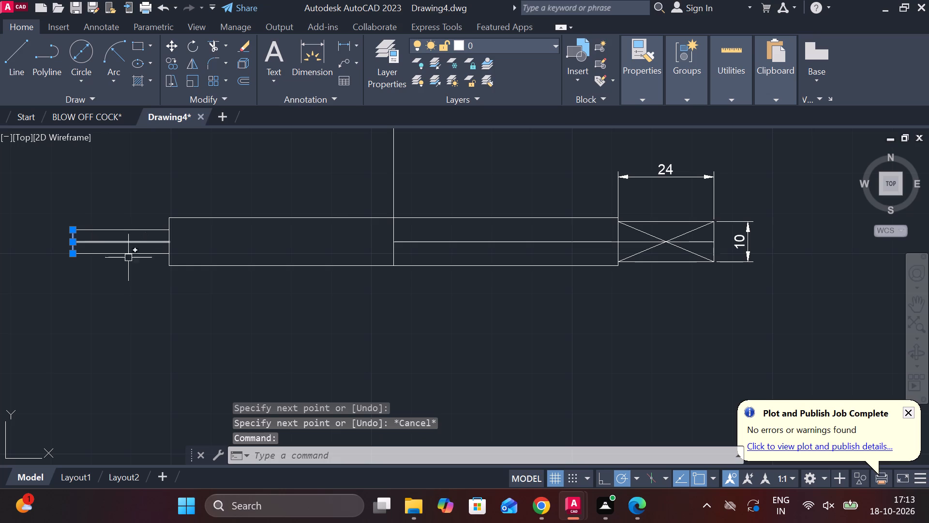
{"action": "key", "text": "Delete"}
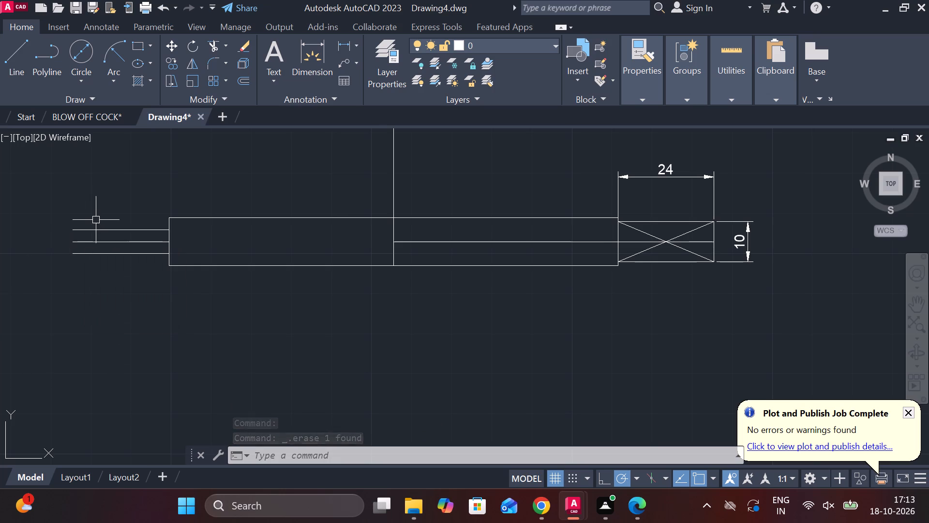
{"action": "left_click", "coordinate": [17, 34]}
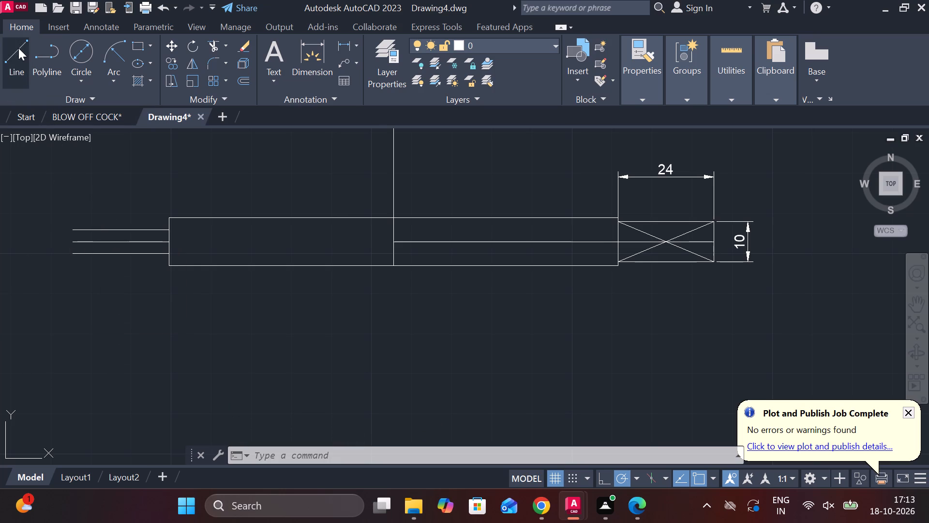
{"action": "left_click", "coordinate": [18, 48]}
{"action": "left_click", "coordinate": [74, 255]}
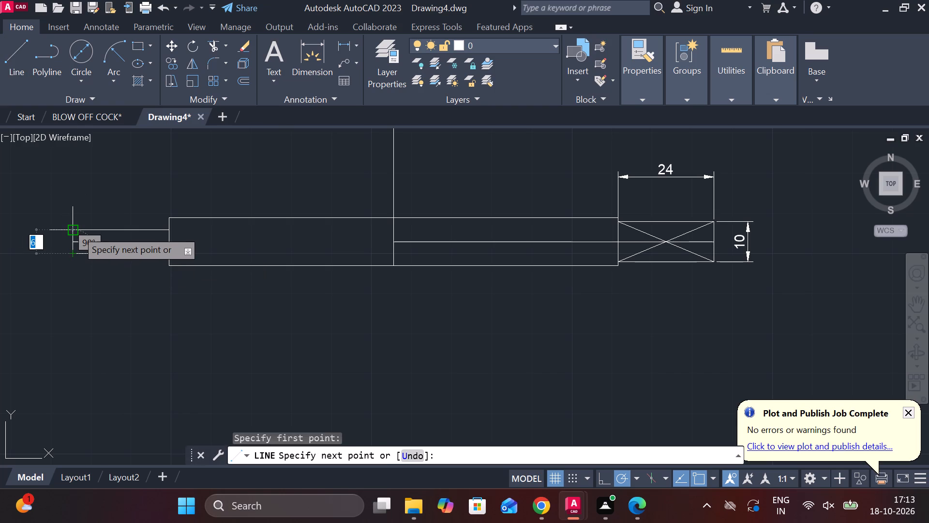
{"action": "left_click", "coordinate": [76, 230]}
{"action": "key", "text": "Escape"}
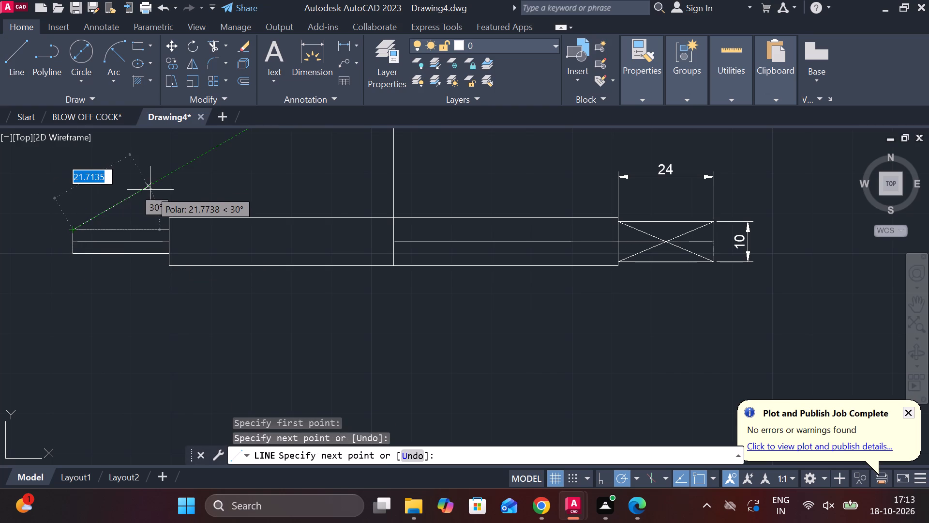
Move the vertical line closing the left end 4 units horizontally towards the main body.
{"action": "left_click", "coordinate": [74, 236]}
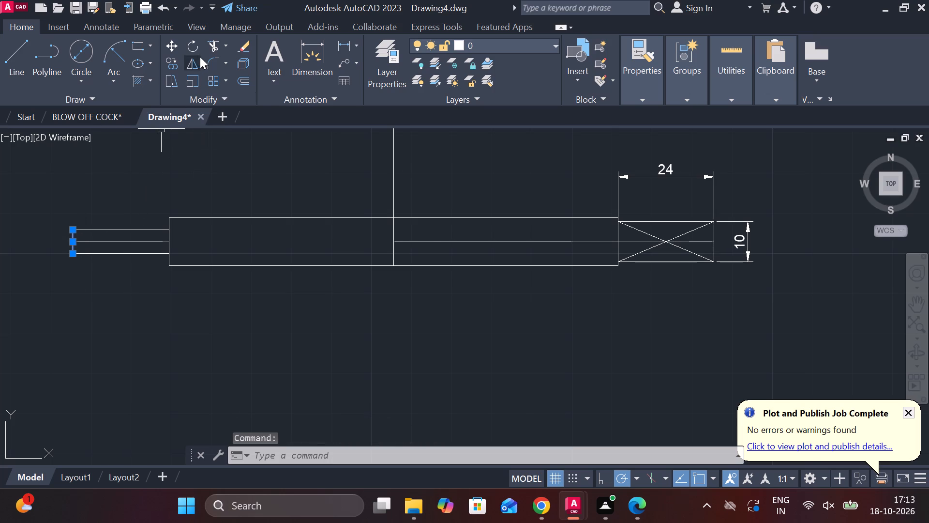
{"action": "left_click", "coordinate": [170, 45]}
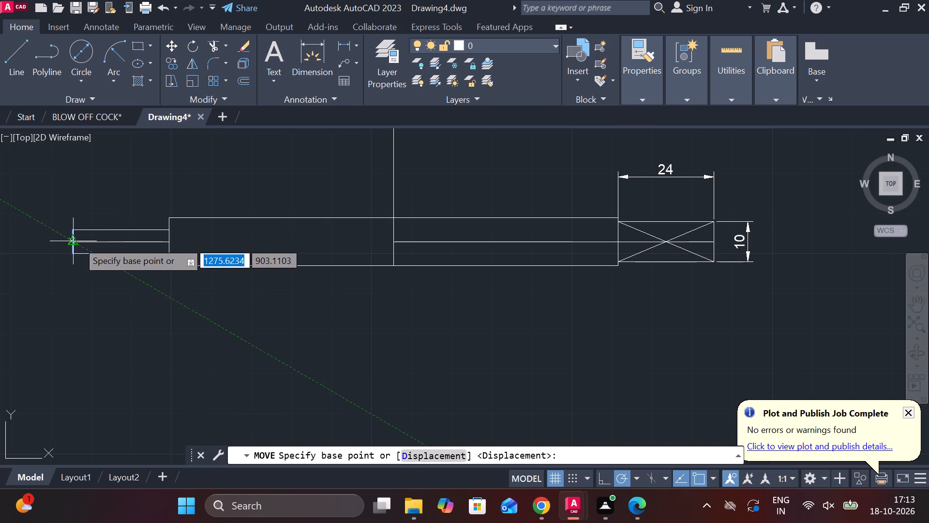
{"action": "left_click", "coordinate": [77, 241]}
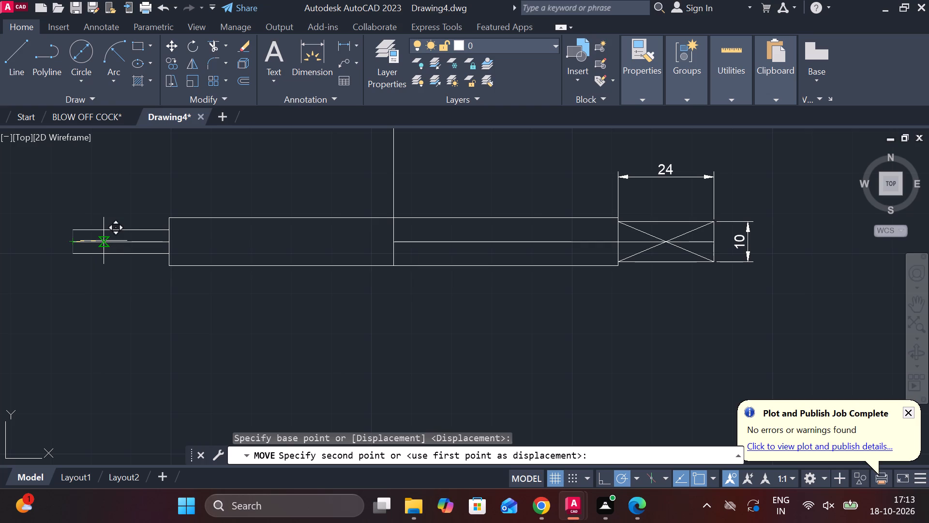
{"action": "key", "text": "4"}
{"action": "key", "text": "Return"}
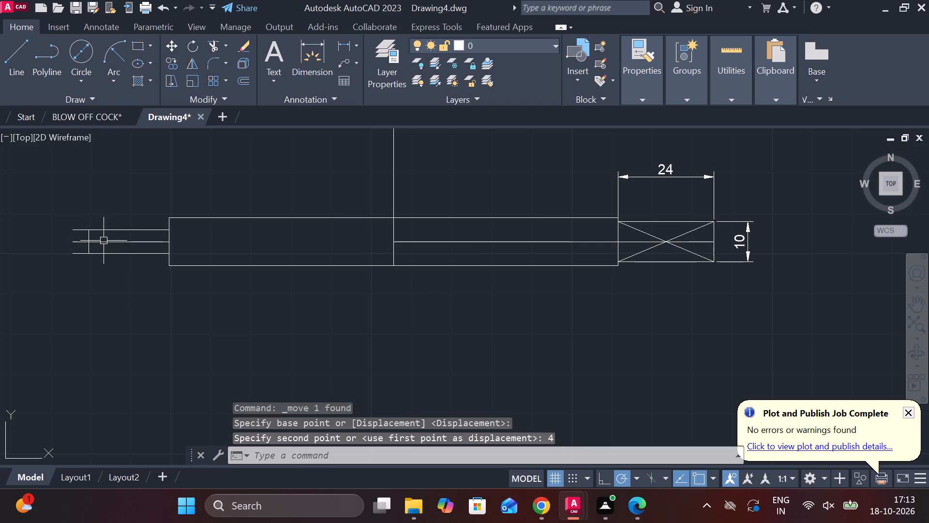
Trim the three horizontal line ends that stick out to the left of the moved closing line.
{"action": "left_click", "coordinate": [216, 45]}
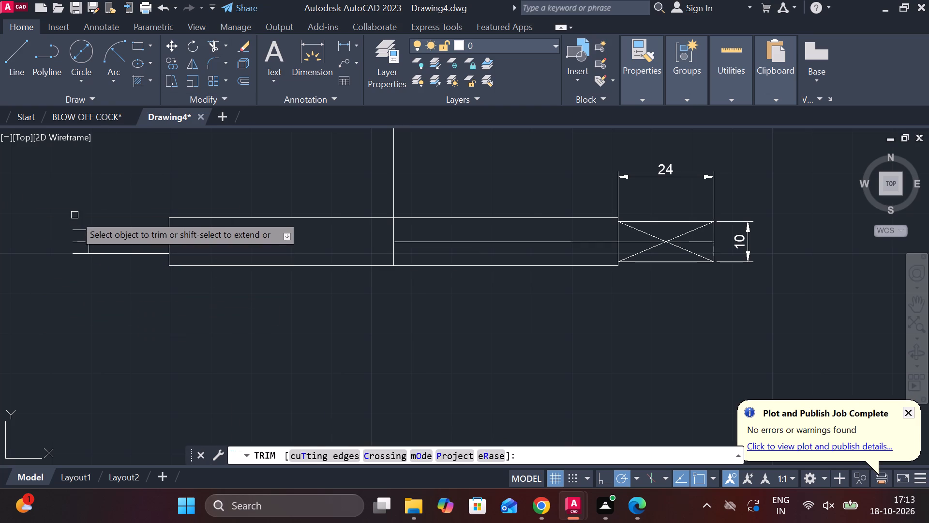
{"action": "left_click_drag", "start_coordinate": [75, 215], "coordinate": [77, 274]}
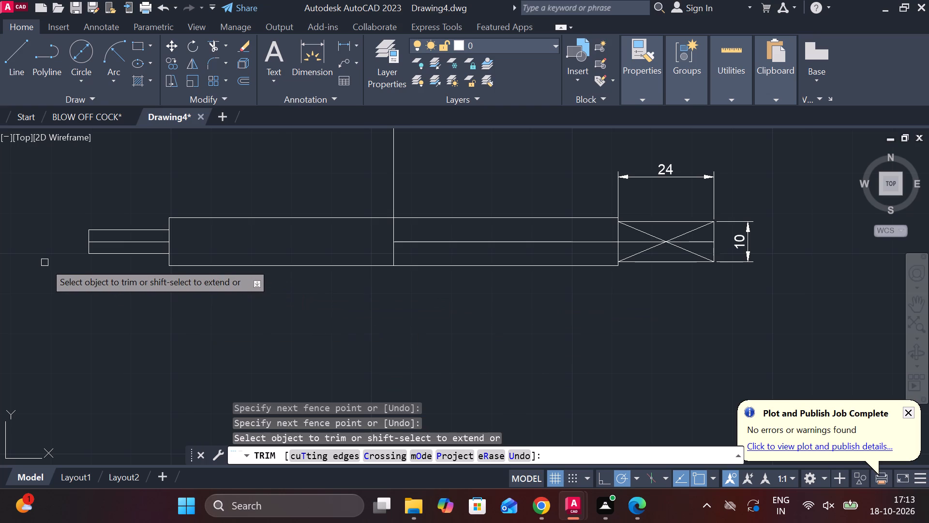
{"action": "key", "text": "Escape"}
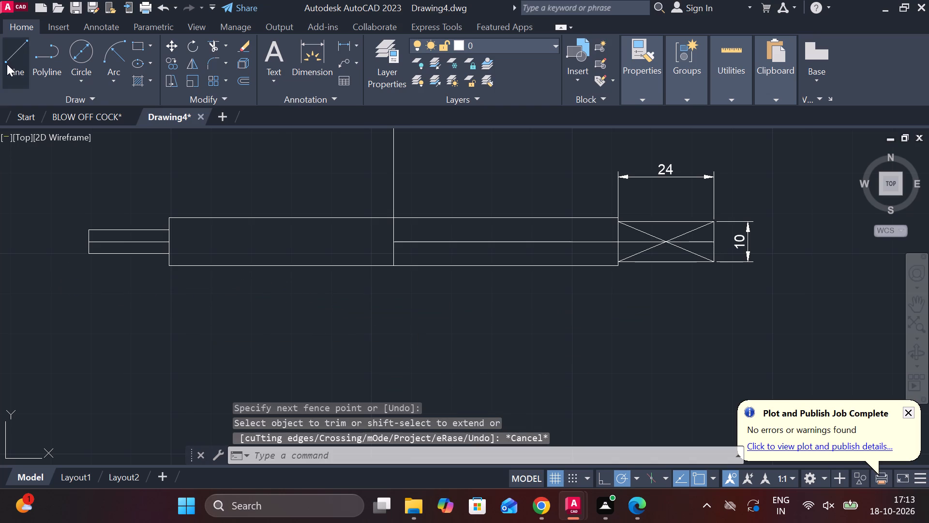
Draw two crossing diagonal lines between opposite corners of the left end block.
{"action": "left_click", "coordinate": [7, 64]}
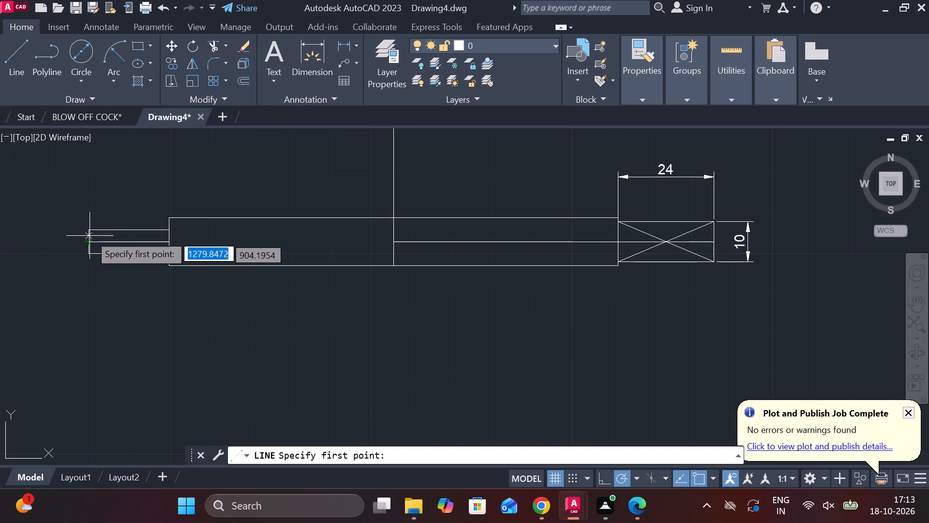
{"action": "left_click", "coordinate": [89, 228]}
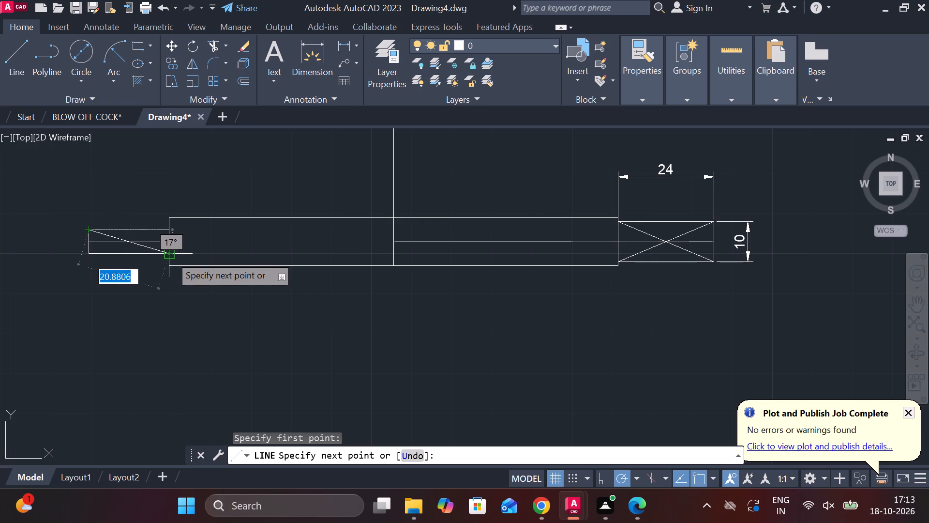
{"action": "left_click", "coordinate": [172, 256]}
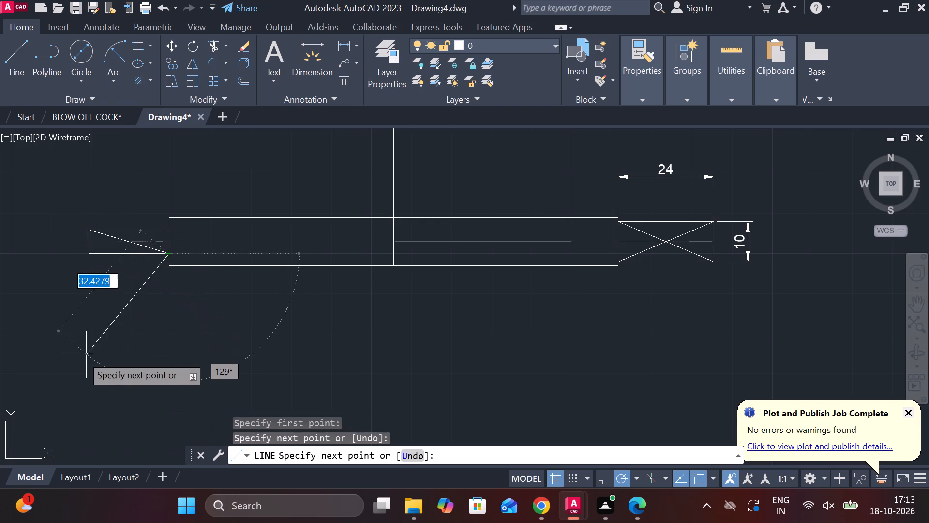
{"action": "key", "text": "Escape"}
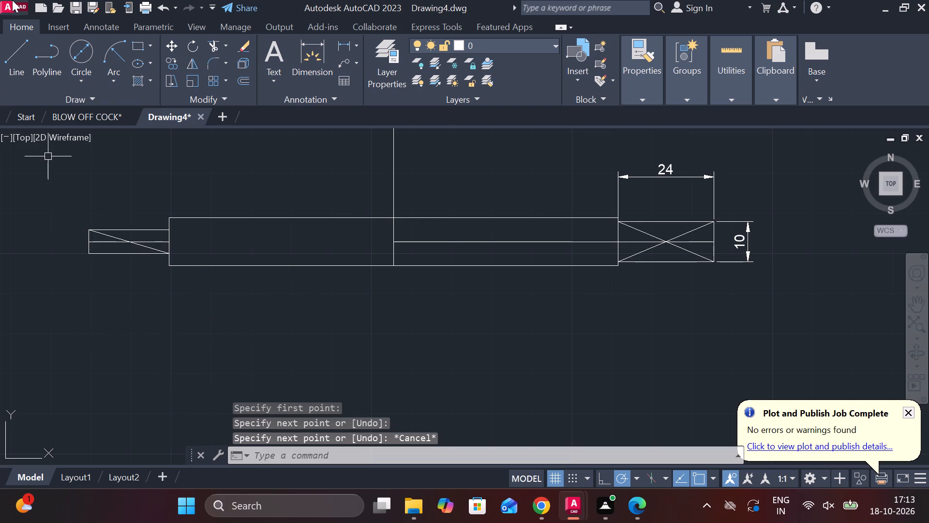
{"action": "left_click", "coordinate": [11, 42]}
{"action": "scroll", "coordinate": [113, 230], "scroll_direction": "up", "scroll_amount": 3}
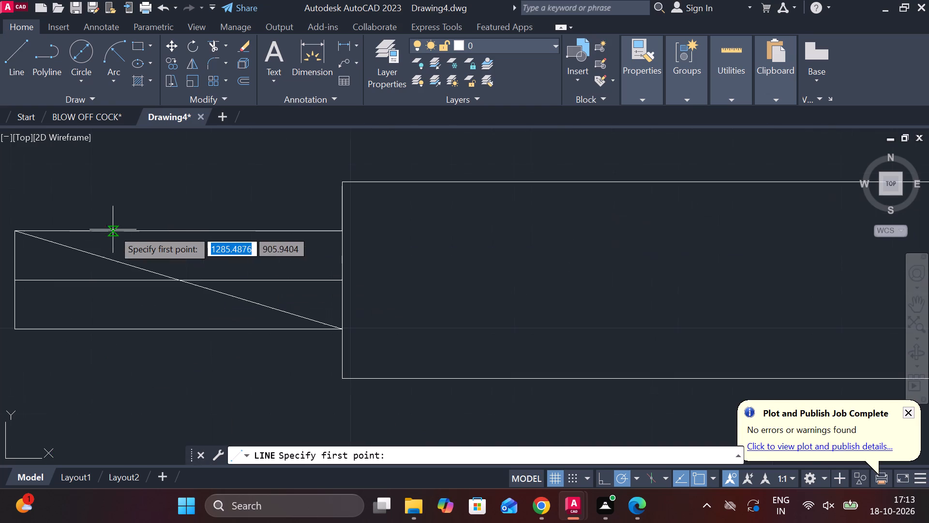
{"action": "left_click", "coordinate": [11, 330]}
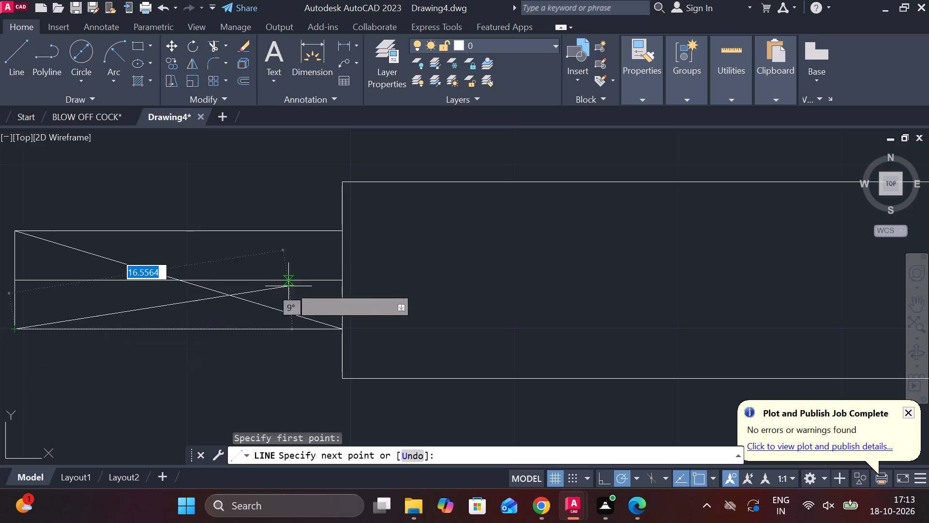
{"action": "left_click", "coordinate": [344, 231]}
{"action": "scroll", "coordinate": [339, 250], "scroll_direction": "down", "scroll_amount": 2}
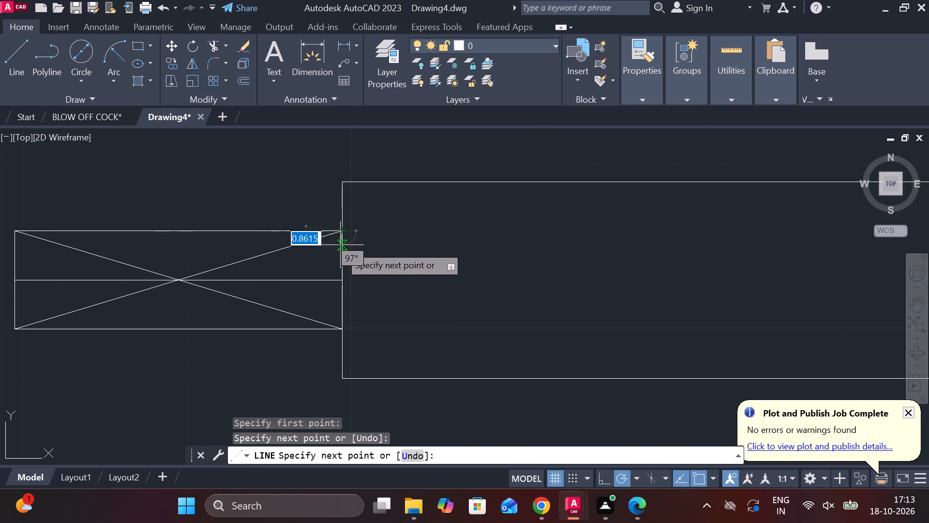
{"action": "scroll", "coordinate": [339, 250], "scroll_direction": "down", "scroll_amount": 3}
{"action": "key", "text": "Escape"}
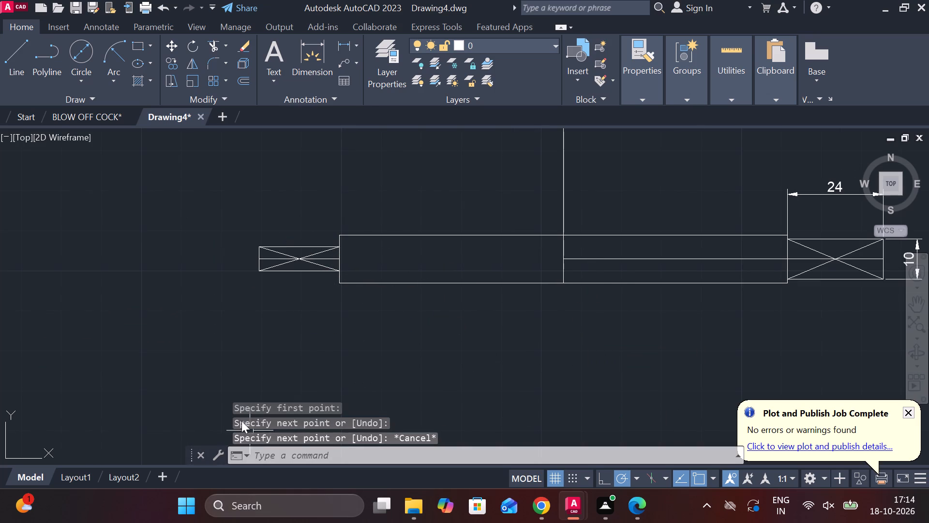
Add a horizontal linear dimension above the left end block for its length.
{"action": "left_click", "coordinate": [338, 46]}
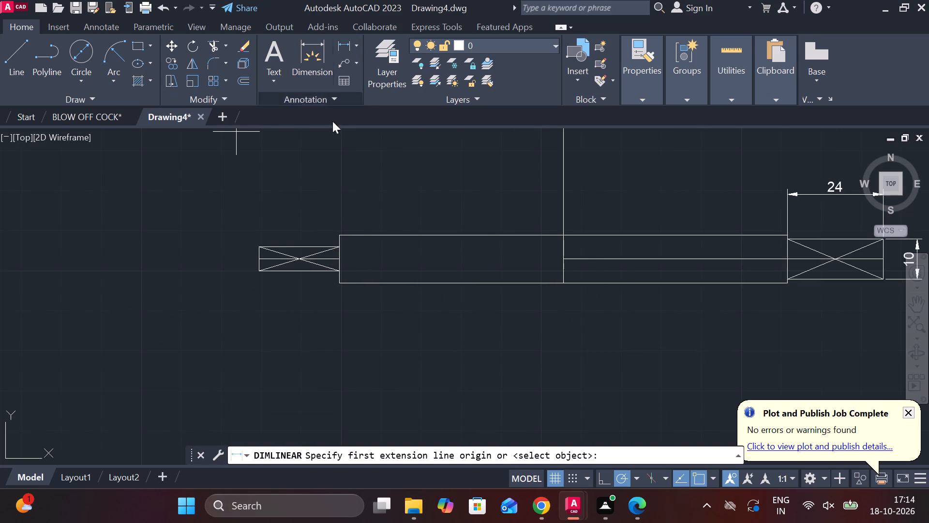
{"action": "left_click", "coordinate": [262, 246]}
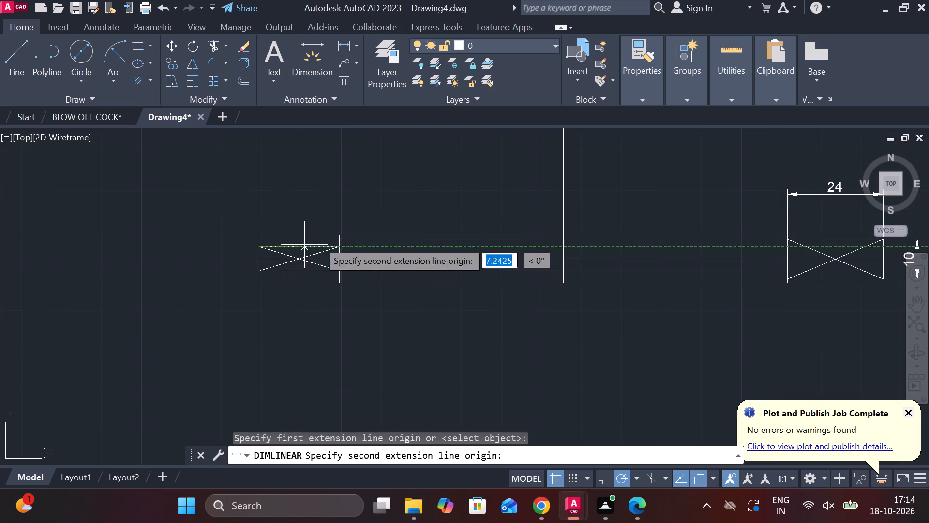
{"action": "left_click", "coordinate": [337, 246]}
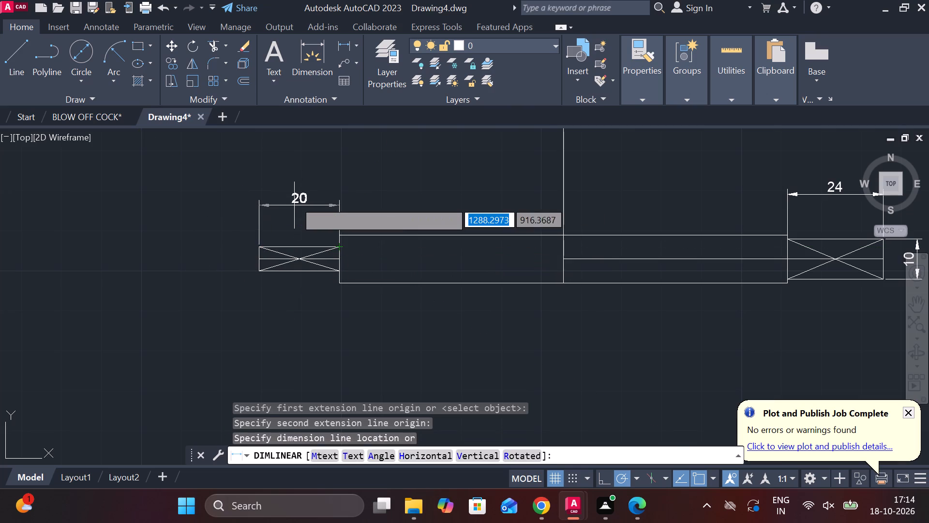
{"action": "left_click", "coordinate": [294, 200]}
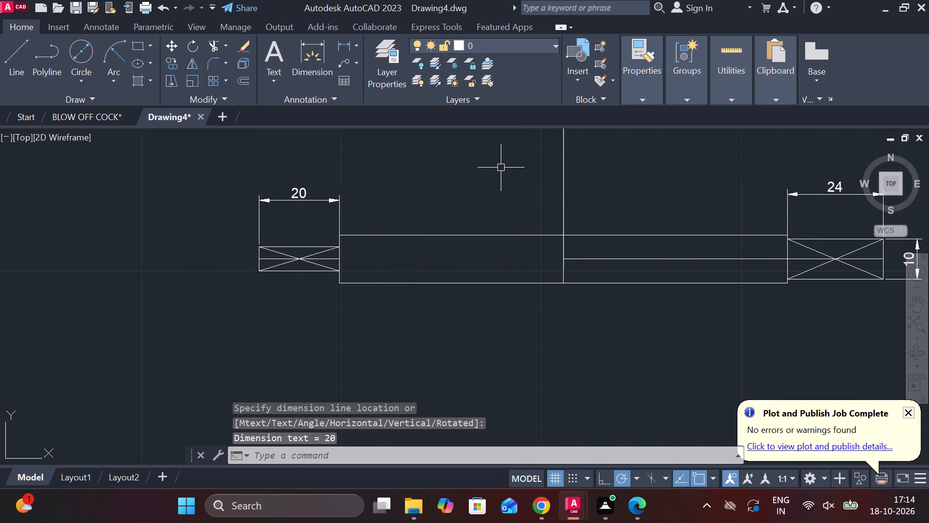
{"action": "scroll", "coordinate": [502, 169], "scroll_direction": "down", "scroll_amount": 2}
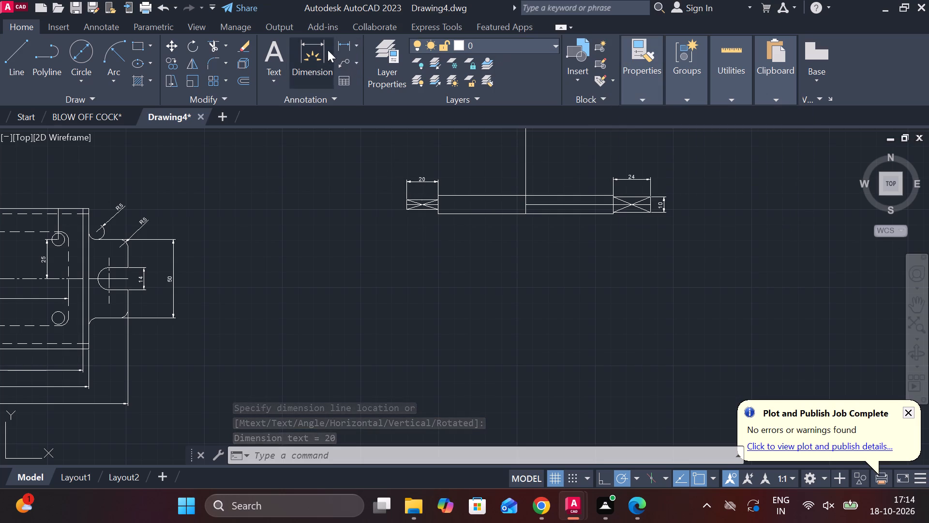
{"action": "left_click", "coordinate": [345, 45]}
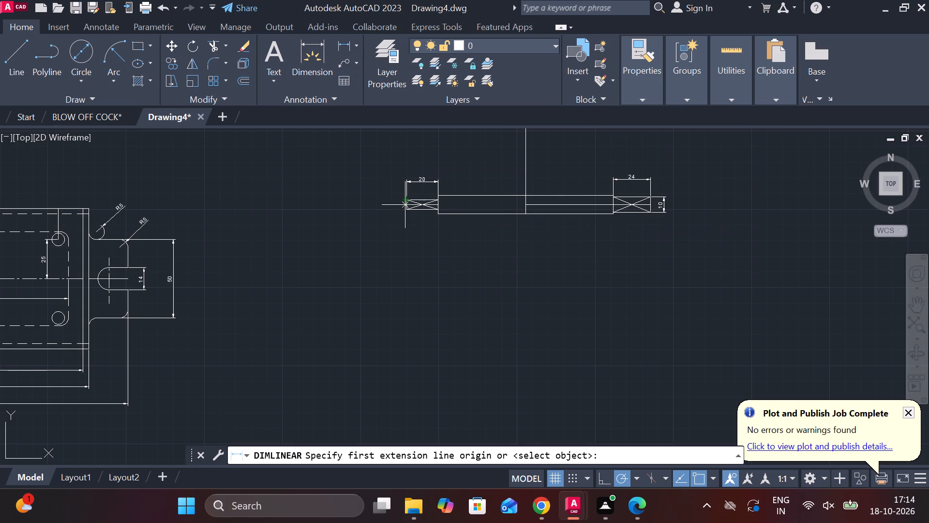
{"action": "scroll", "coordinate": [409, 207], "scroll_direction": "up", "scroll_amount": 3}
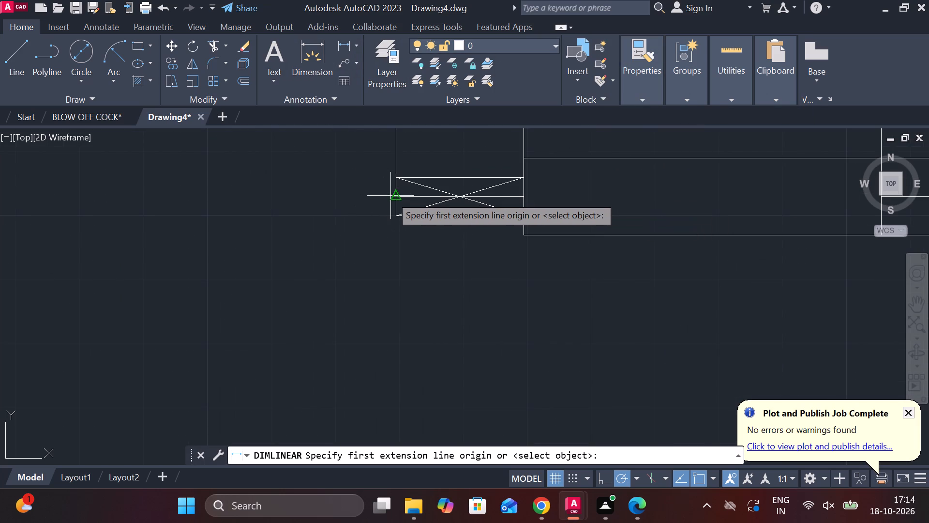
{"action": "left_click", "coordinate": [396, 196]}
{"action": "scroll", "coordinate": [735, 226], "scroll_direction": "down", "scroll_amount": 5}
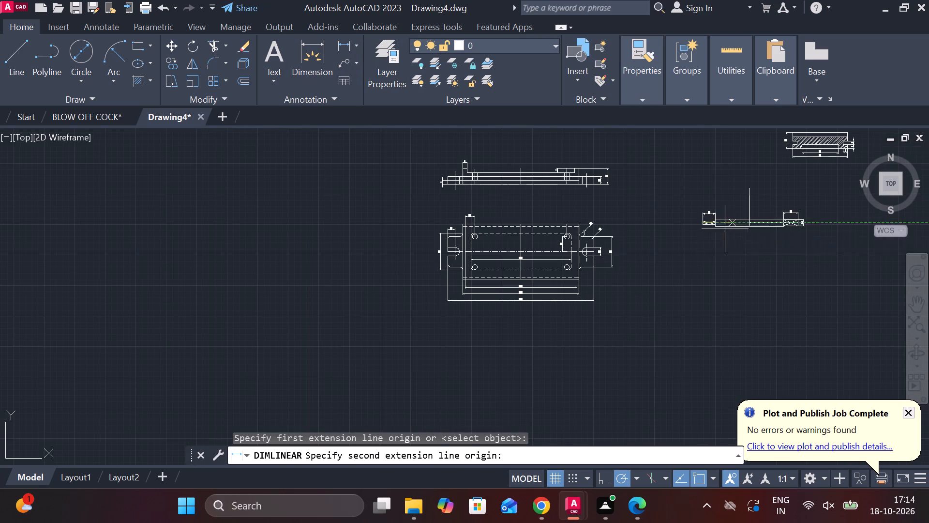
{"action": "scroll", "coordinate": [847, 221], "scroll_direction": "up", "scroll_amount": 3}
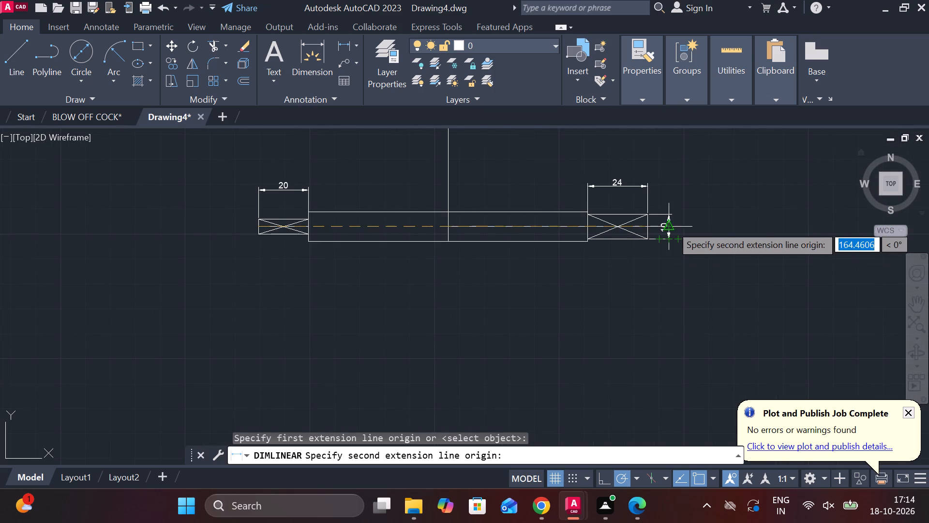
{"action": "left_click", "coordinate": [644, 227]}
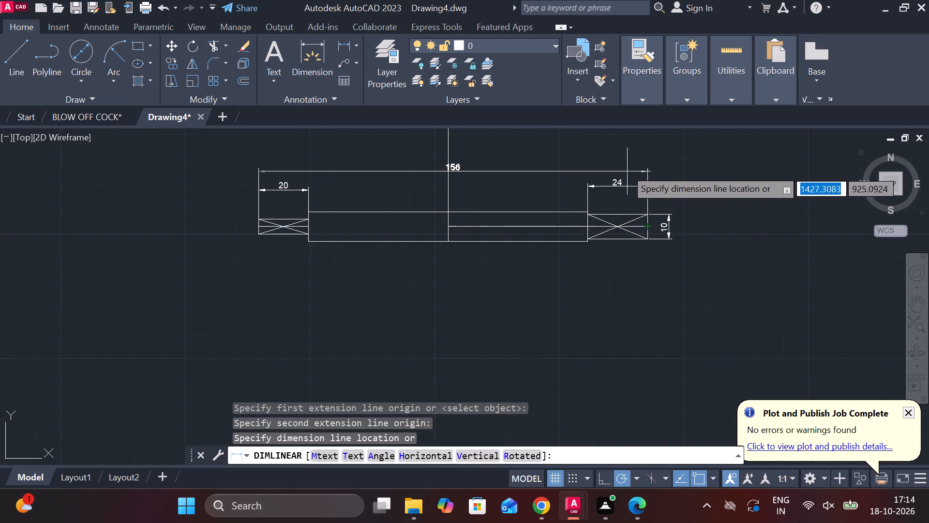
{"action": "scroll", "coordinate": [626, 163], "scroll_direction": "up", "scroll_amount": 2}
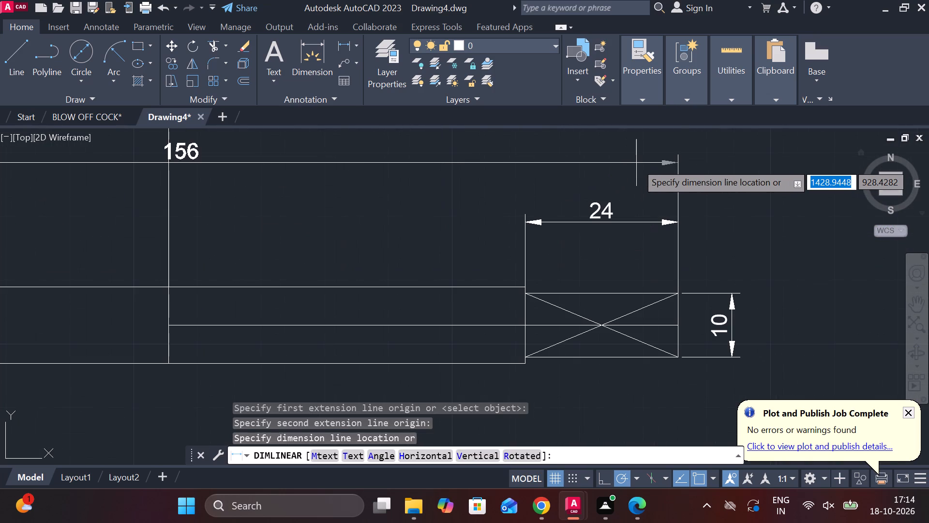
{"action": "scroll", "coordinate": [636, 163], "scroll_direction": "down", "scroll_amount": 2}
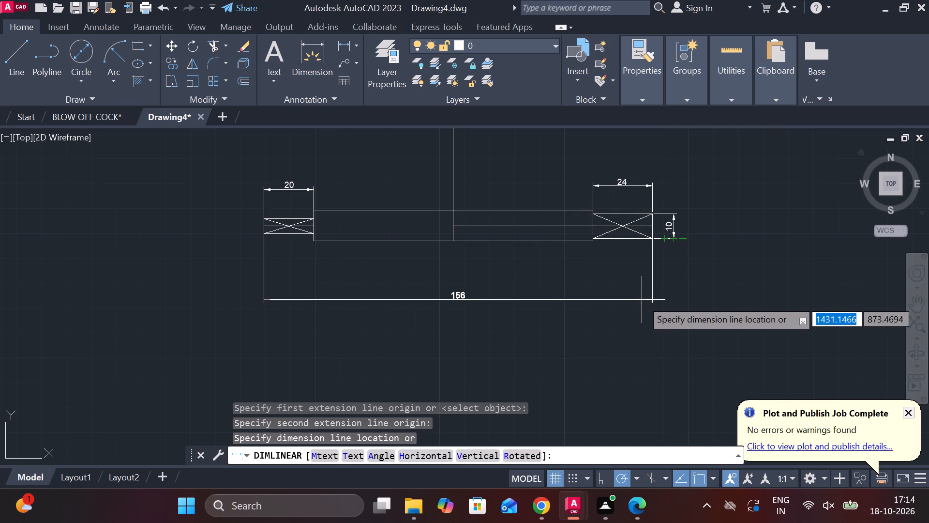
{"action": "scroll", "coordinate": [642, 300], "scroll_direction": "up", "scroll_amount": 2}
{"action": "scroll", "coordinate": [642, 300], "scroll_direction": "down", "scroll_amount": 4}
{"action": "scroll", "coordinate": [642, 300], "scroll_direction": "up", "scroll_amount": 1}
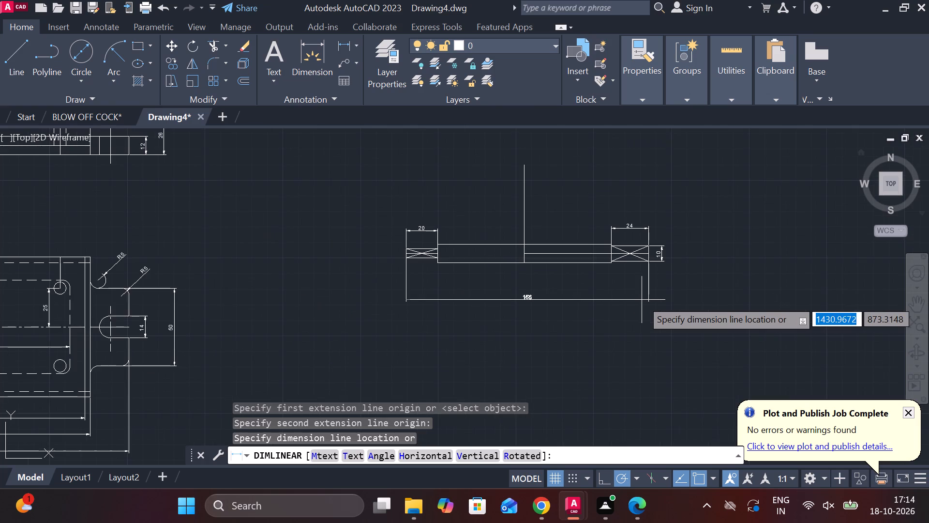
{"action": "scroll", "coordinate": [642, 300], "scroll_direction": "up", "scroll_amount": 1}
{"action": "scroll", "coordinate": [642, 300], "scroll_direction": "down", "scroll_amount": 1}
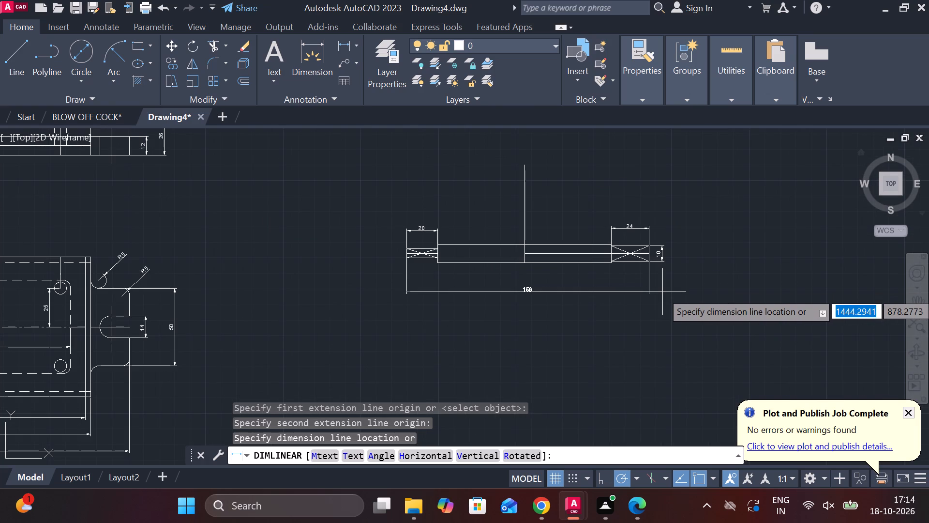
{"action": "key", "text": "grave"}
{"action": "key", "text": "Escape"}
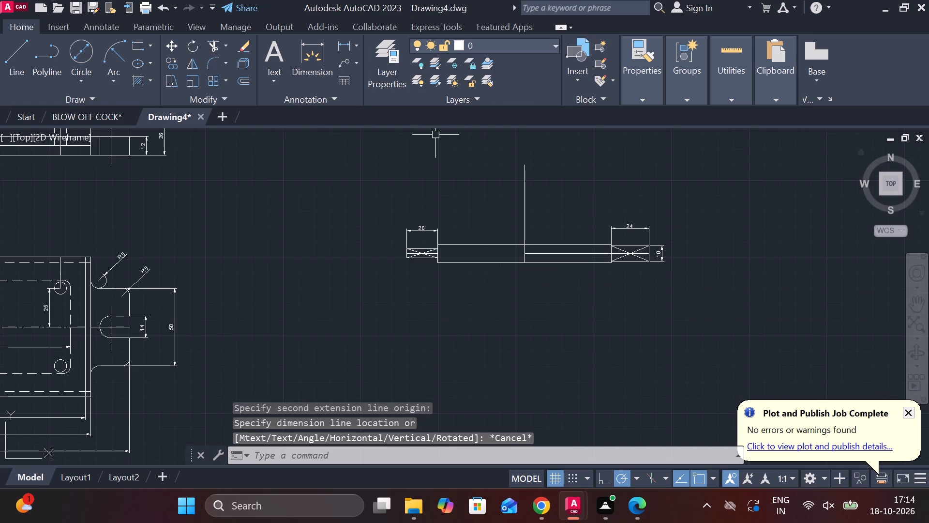
Extend the horizontal centre line of the stepped bar through the main body to the left end block.
{"action": "type", "text": "EX"}
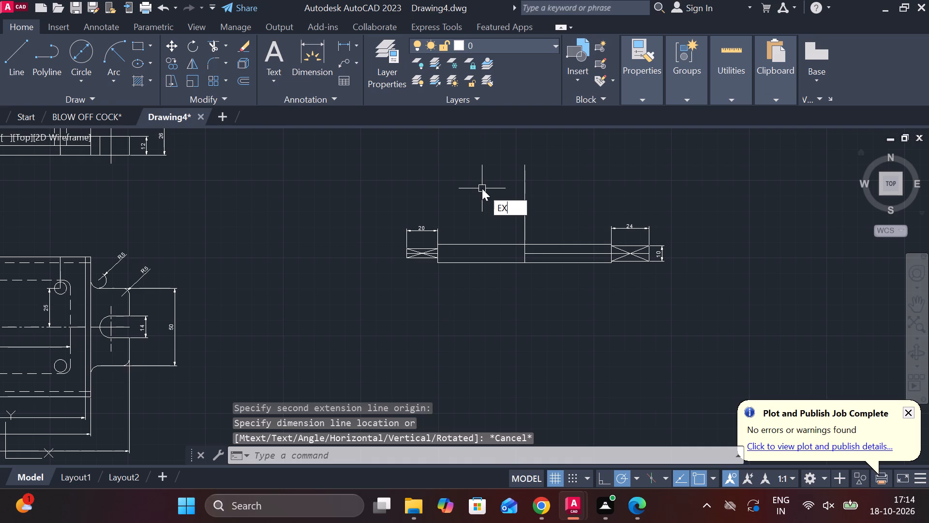
{"action": "key", "text": "Return"}
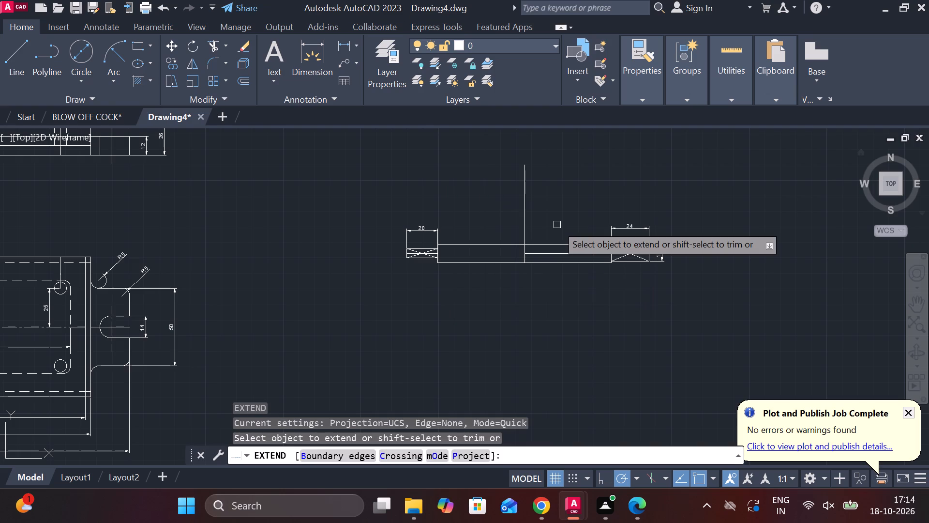
{"action": "left_click", "coordinate": [552, 250]}
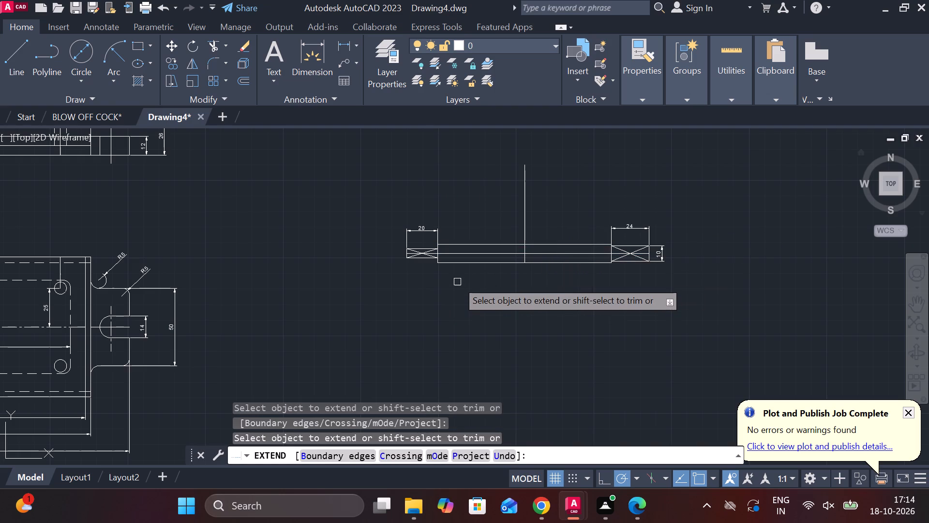
{"action": "scroll", "coordinate": [458, 278], "scroll_direction": "up", "scroll_amount": 4}
{"action": "scroll", "coordinate": [408, 185], "scroll_direction": "down", "scroll_amount": 2}
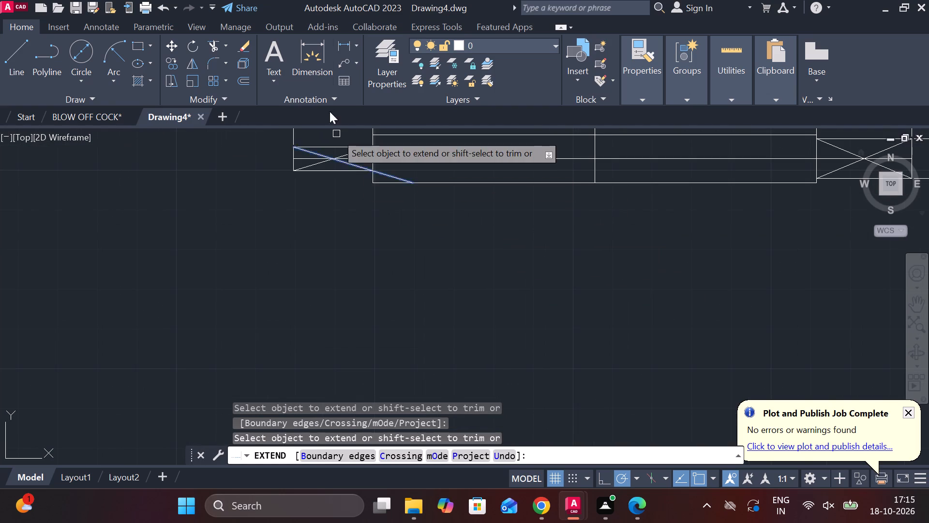
Check the bar's overall length with a trial linear dimension between the outer edges of the two end blocks.
{"action": "left_click", "coordinate": [349, 46]}
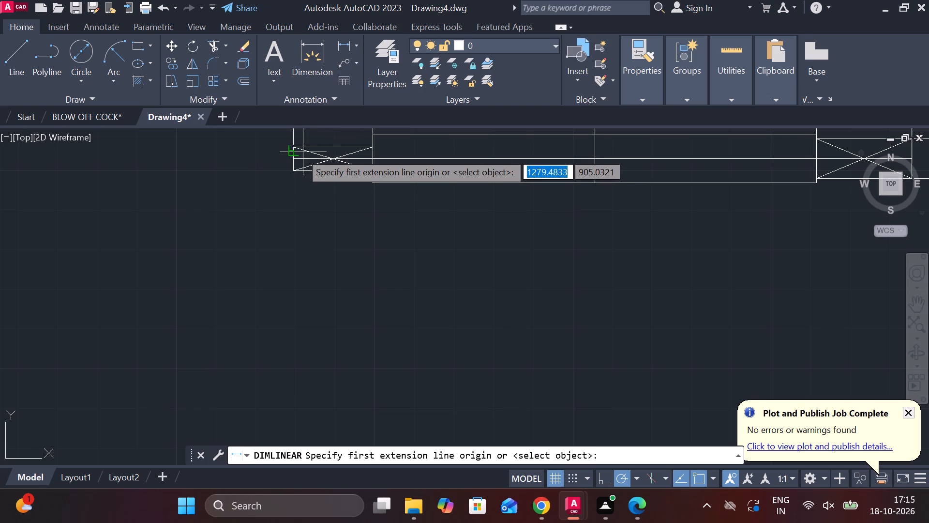
{"action": "left_click", "coordinate": [293, 159]}
{"action": "scroll", "coordinate": [406, 162], "scroll_direction": "down", "scroll_amount": 6}
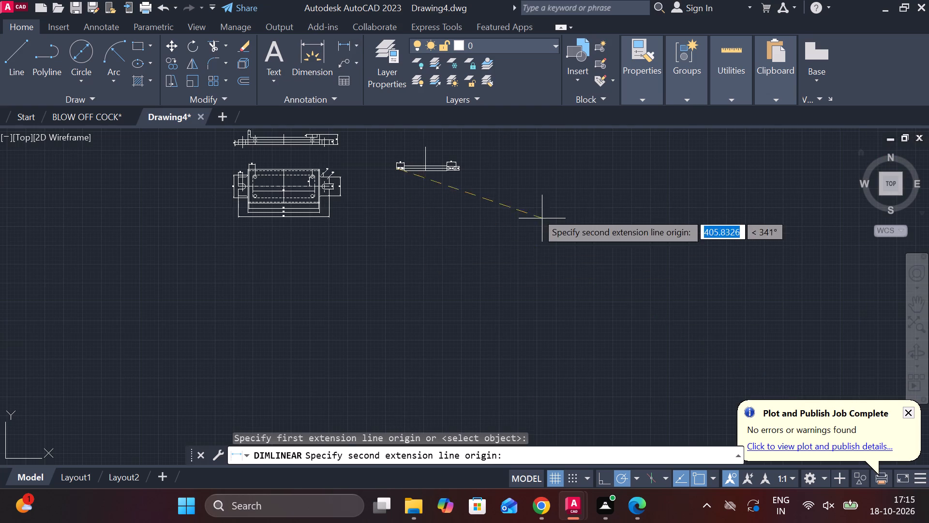
{"action": "scroll", "coordinate": [471, 184], "scroll_direction": "up", "scroll_amount": 4}
{"action": "scroll", "coordinate": [471, 184], "scroll_direction": "down", "scroll_amount": 4}
{"action": "scroll", "coordinate": [471, 180], "scroll_direction": "up", "scroll_amount": 1}
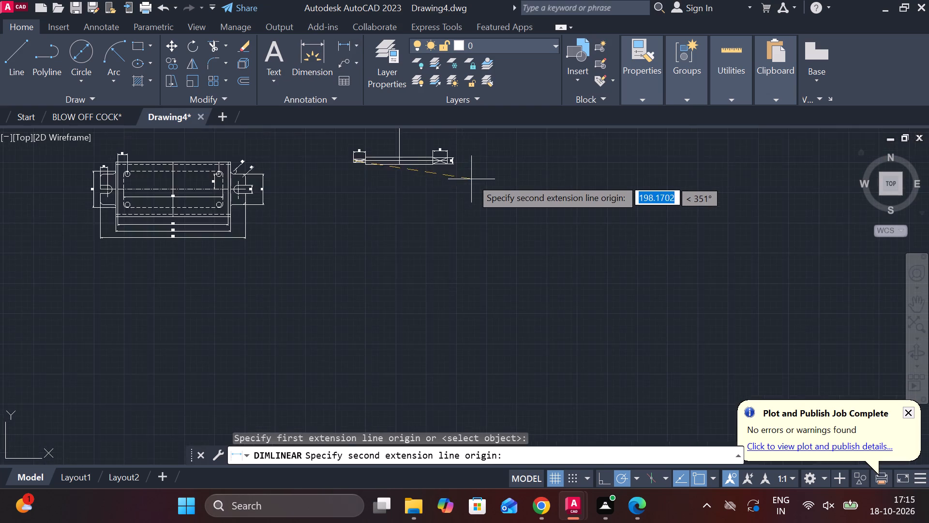
{"action": "scroll", "coordinate": [471, 177], "scroll_direction": "up", "scroll_amount": 2}
{"action": "scroll", "coordinate": [471, 175], "scroll_direction": "down", "scroll_amount": 3}
{"action": "scroll", "coordinate": [463, 151], "scroll_direction": "up", "scroll_amount": 4}
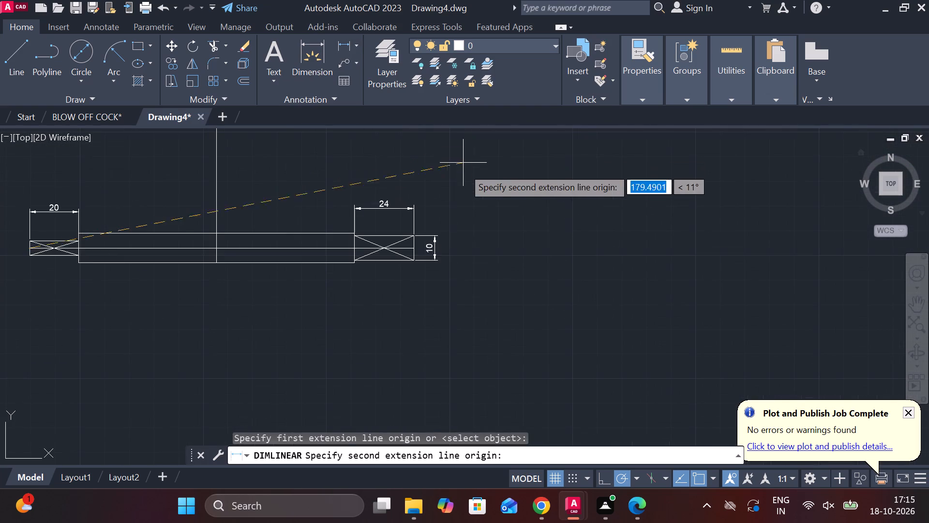
{"action": "left_click", "coordinate": [416, 250]}
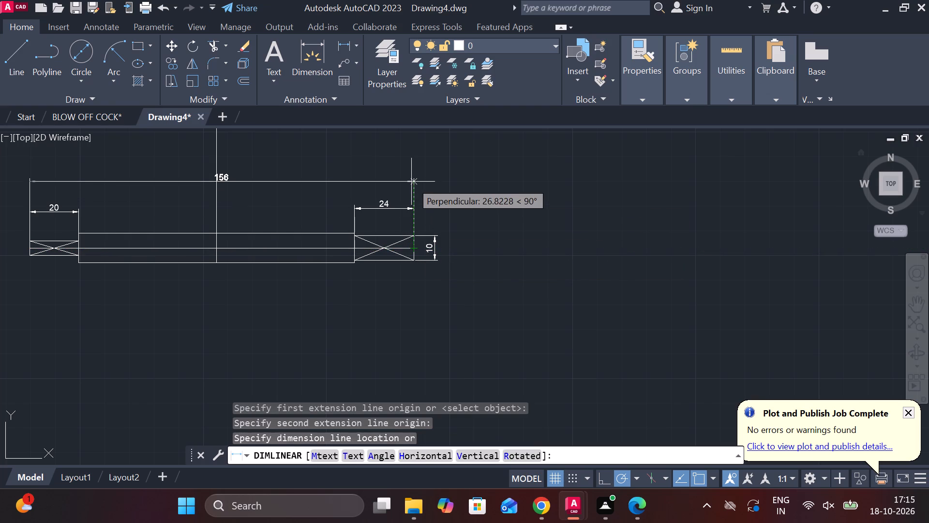
{"action": "scroll", "coordinate": [411, 182], "scroll_direction": "up", "scroll_amount": 2}
{"action": "scroll", "coordinate": [411, 182], "scroll_direction": "down", "scroll_amount": 1}
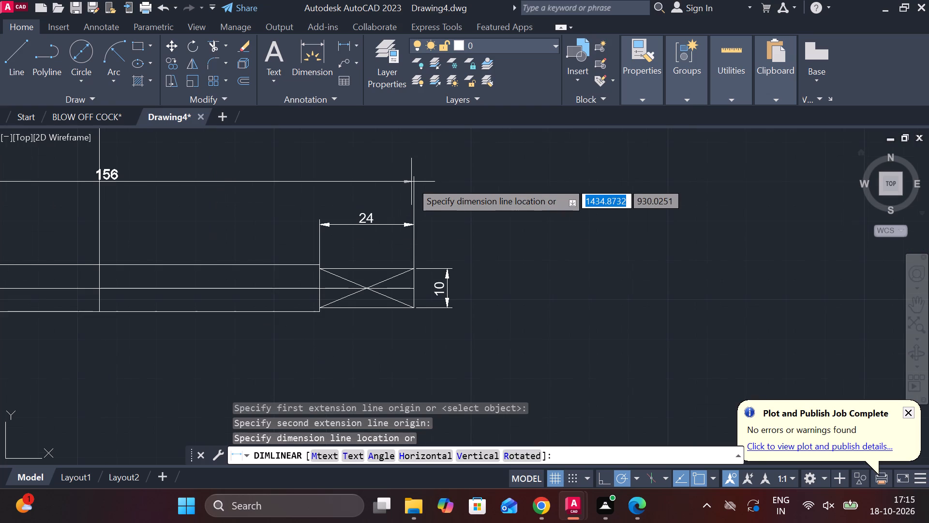
{"action": "scroll", "coordinate": [411, 182], "scroll_direction": "down", "scroll_amount": 1}
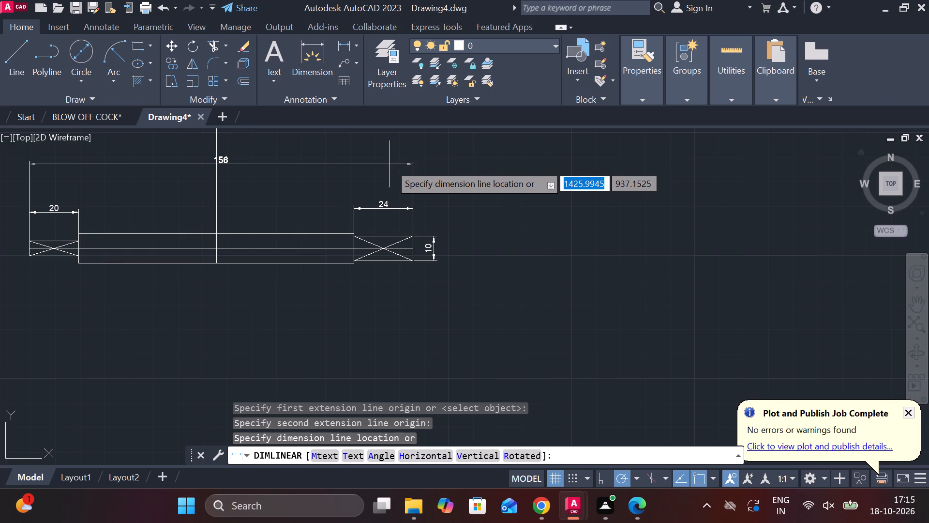
{"action": "key", "text": "Escape"}
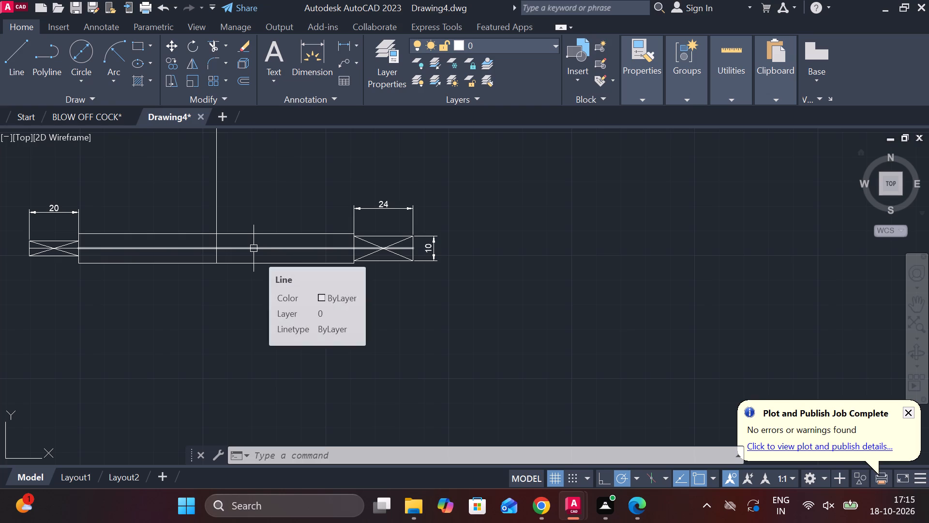
Draw a 2-unit horizontal line outward from the midpoint of the right end block's outer edge.
{"action": "scroll", "coordinate": [254, 248], "scroll_direction": "up", "scroll_amount": 2}
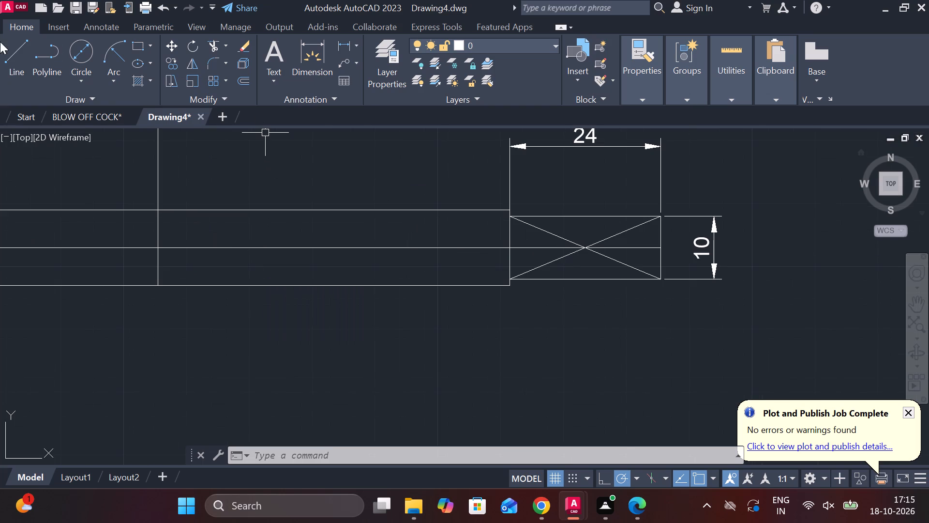
{"action": "left_click", "coordinate": [19, 62]}
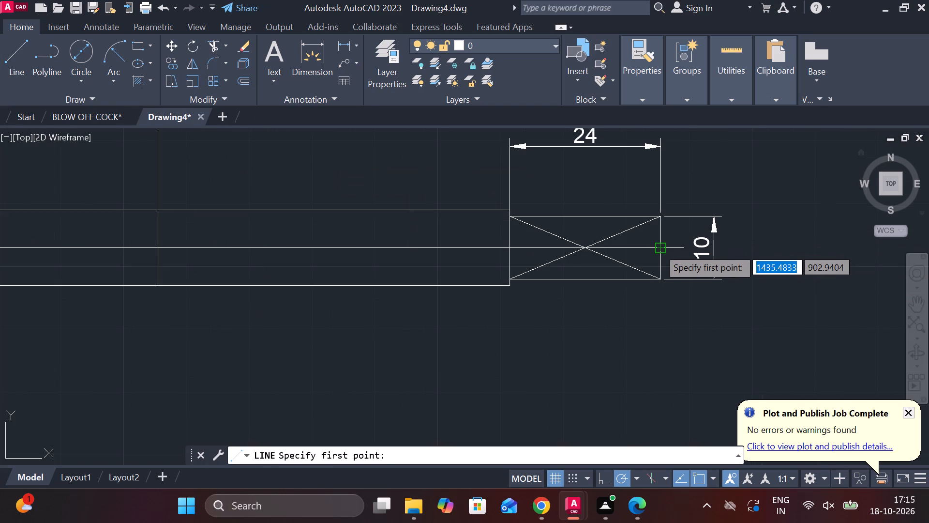
{"action": "left_click", "coordinate": [658, 248]}
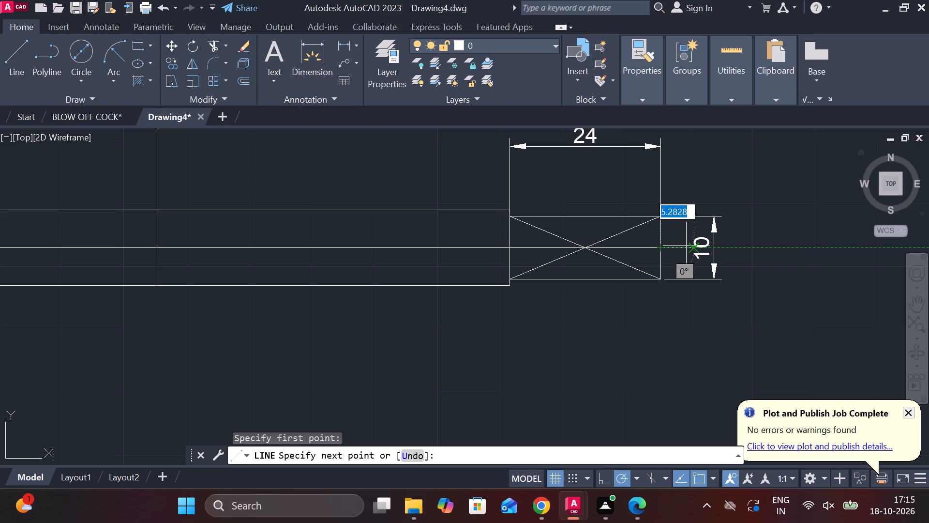
{"action": "key", "text": "2"}
{"action": "key", "text": "Return"}
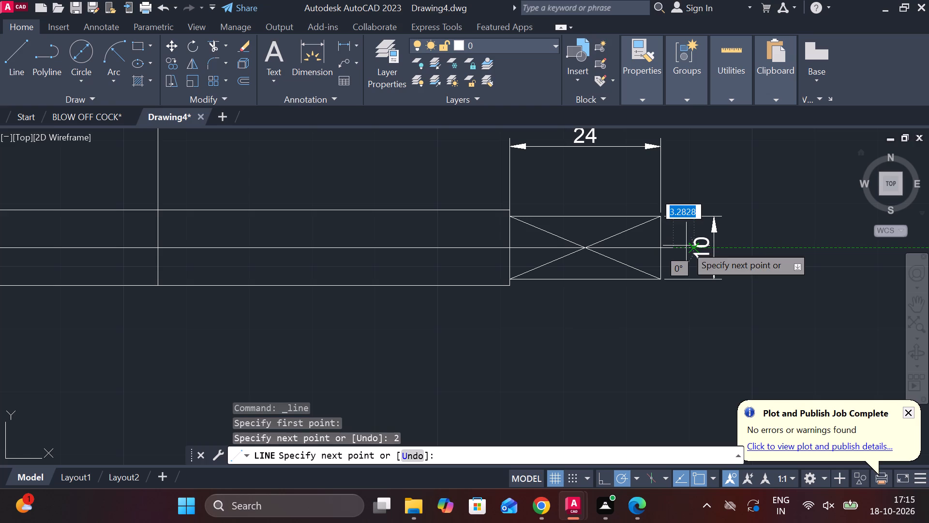
{"action": "key", "text": "Escape"}
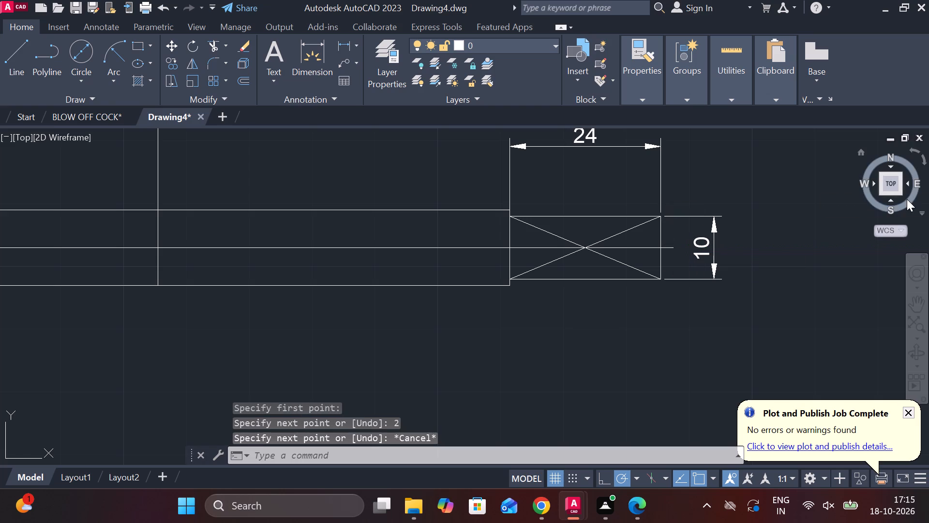
Draw a 2-unit horizontal line outward from the midpoint of the left end block's outer edge.
{"action": "scroll", "coordinate": [420, 267], "scroll_direction": "down", "scroll_amount": 4}
{"action": "scroll", "coordinate": [315, 260], "scroll_direction": "up", "scroll_amount": 4}
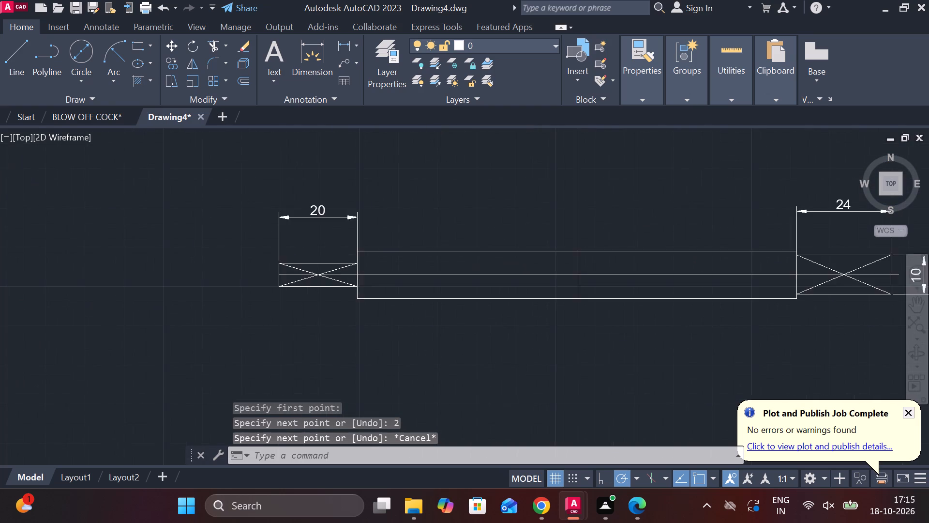
{"action": "left_click", "coordinate": [18, 62]}
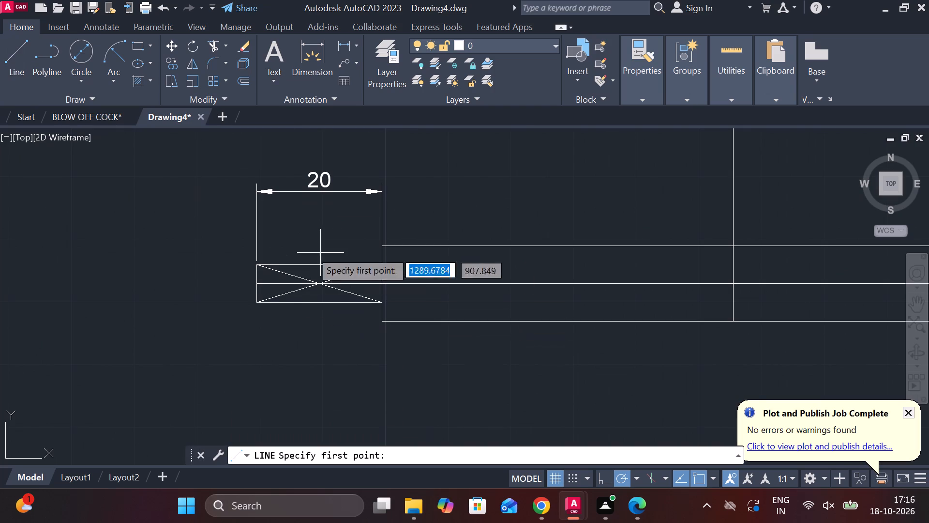
{"action": "left_click", "coordinate": [257, 281]}
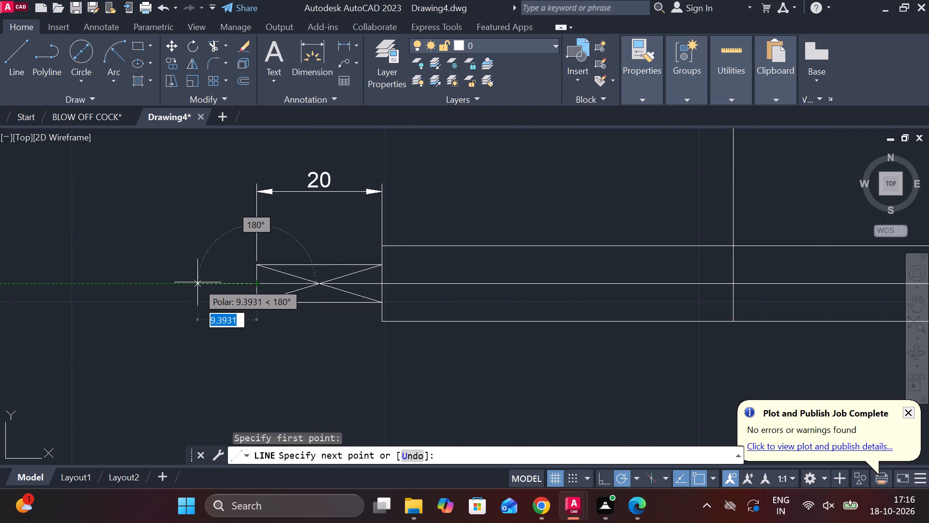
{"action": "key", "text": "2"}
{"action": "key", "text": "Return"}
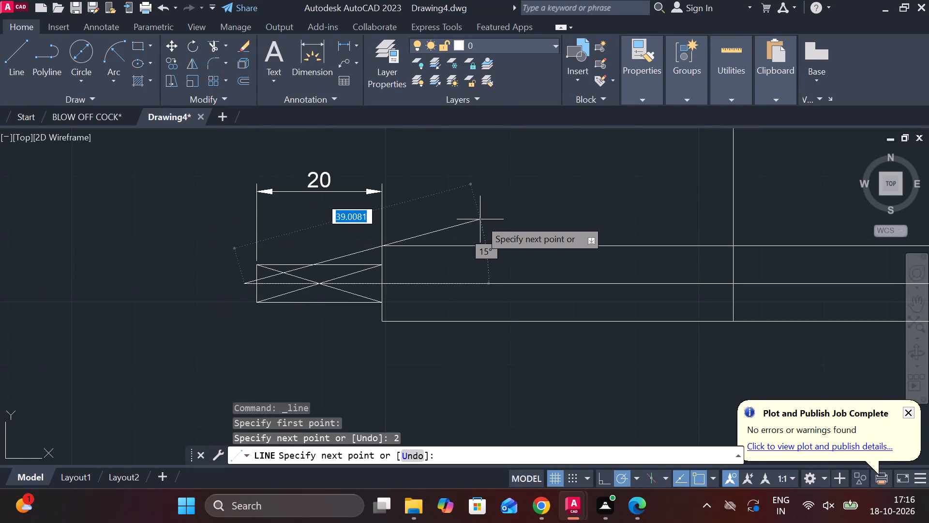
{"action": "key", "text": "Escape"}
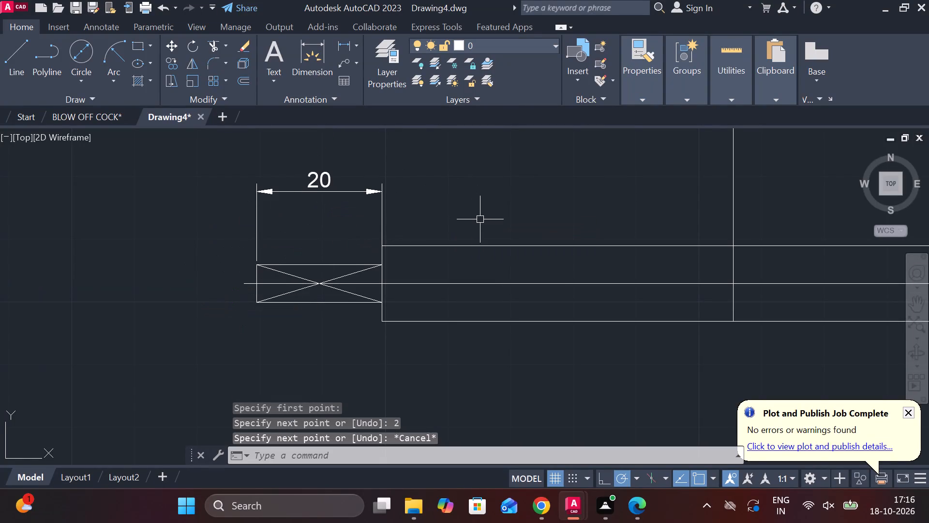
Move the left end block's edges and diagonals, with the vertical line joining it to the body, 2 units outward along the centre line.
{"action": "left_click", "coordinate": [311, 302]}
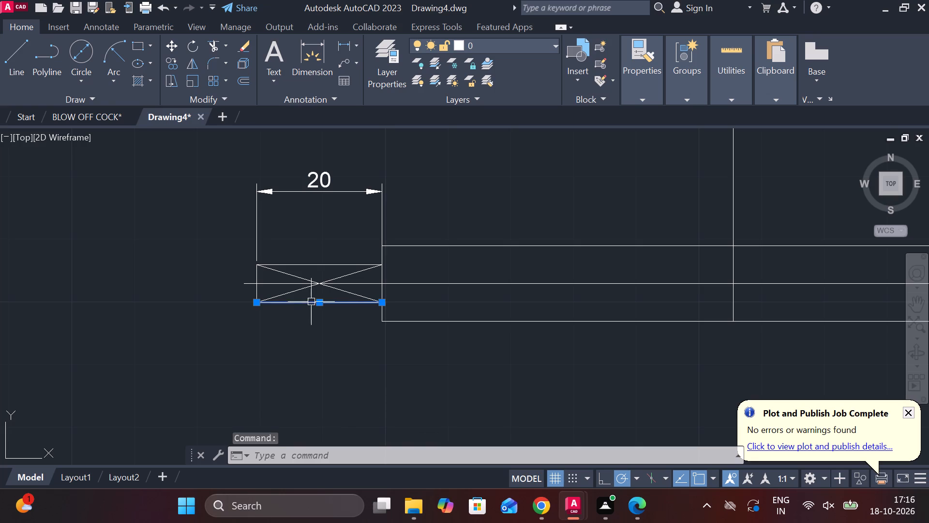
{"action": "left_click", "coordinate": [259, 292]}
{"action": "left_click", "coordinate": [291, 264]}
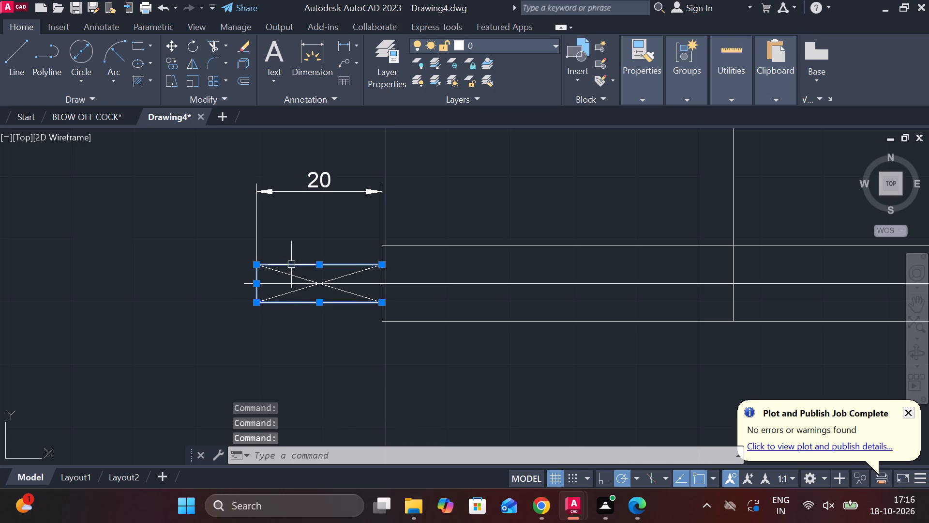
{"action": "left_click", "coordinate": [291, 271]}
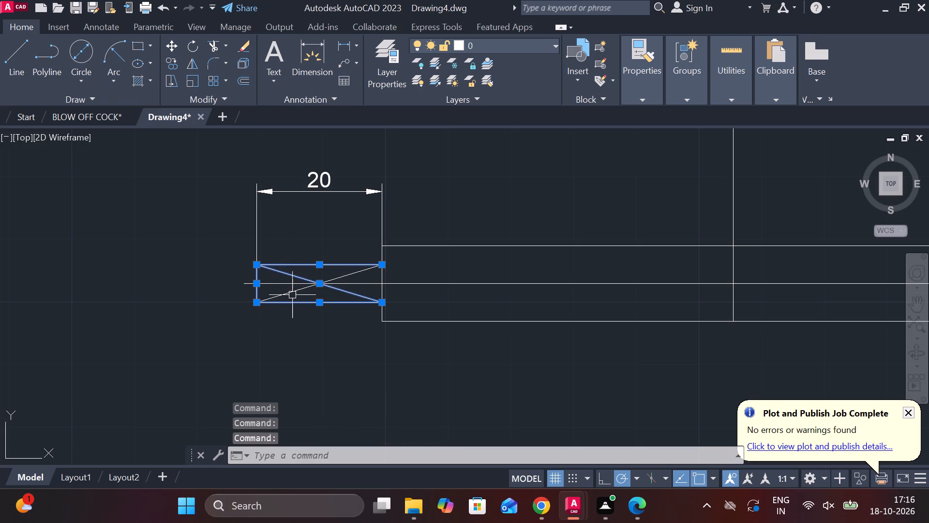
{"action": "left_click", "coordinate": [292, 294]}
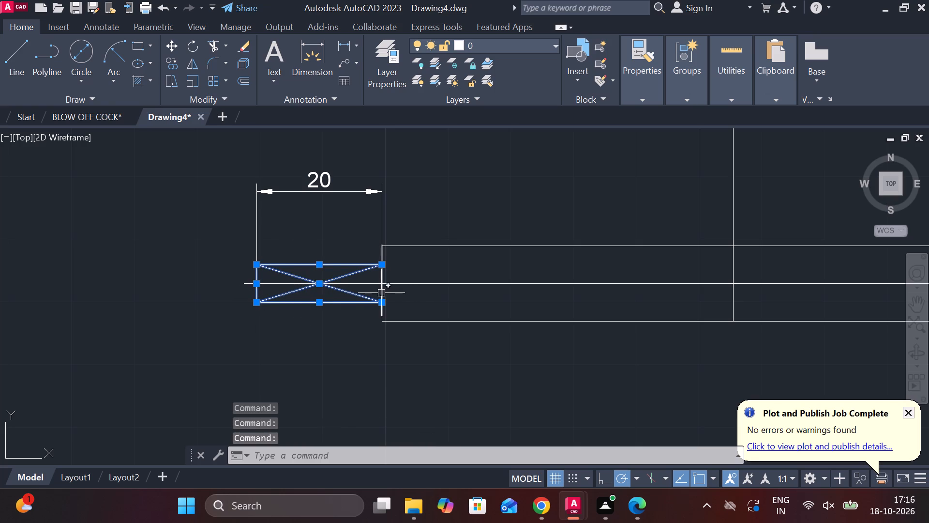
{"action": "left_click", "coordinate": [380, 294]}
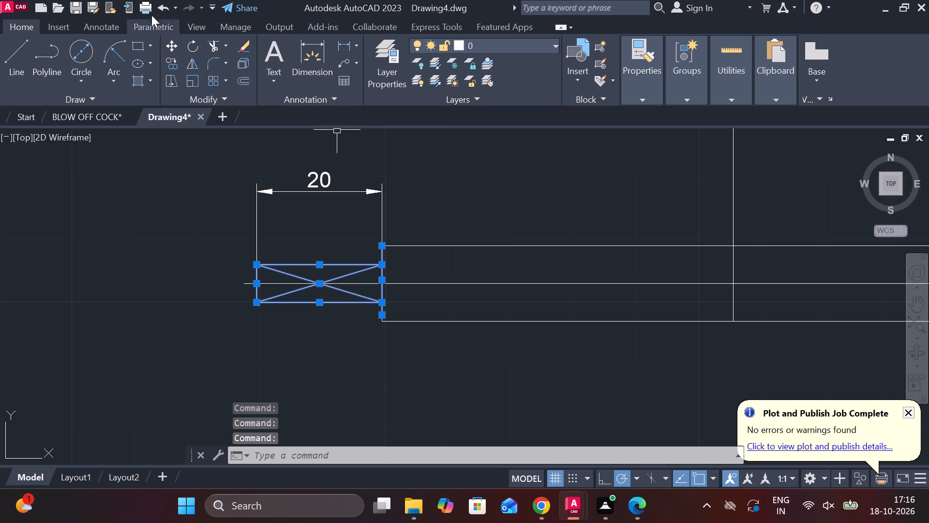
{"action": "left_click", "coordinate": [174, 45]}
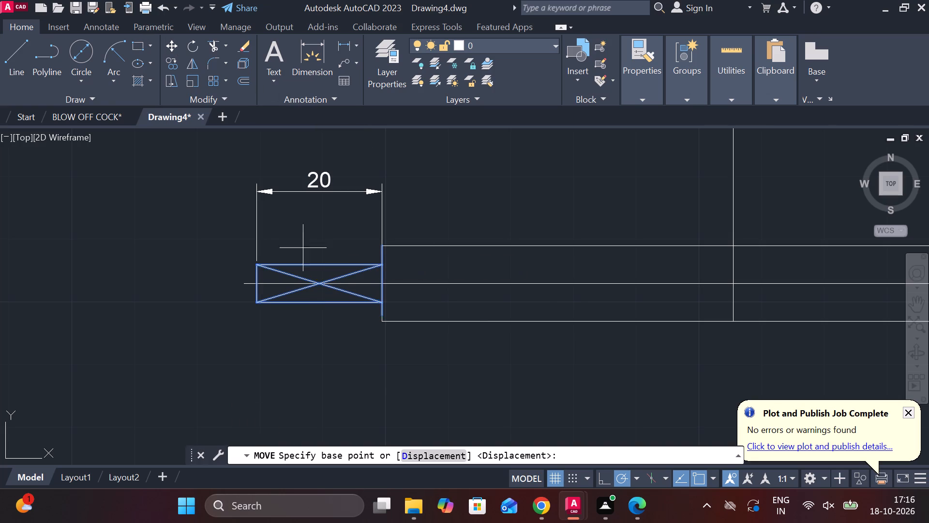
{"action": "left_click", "coordinate": [385, 284]}
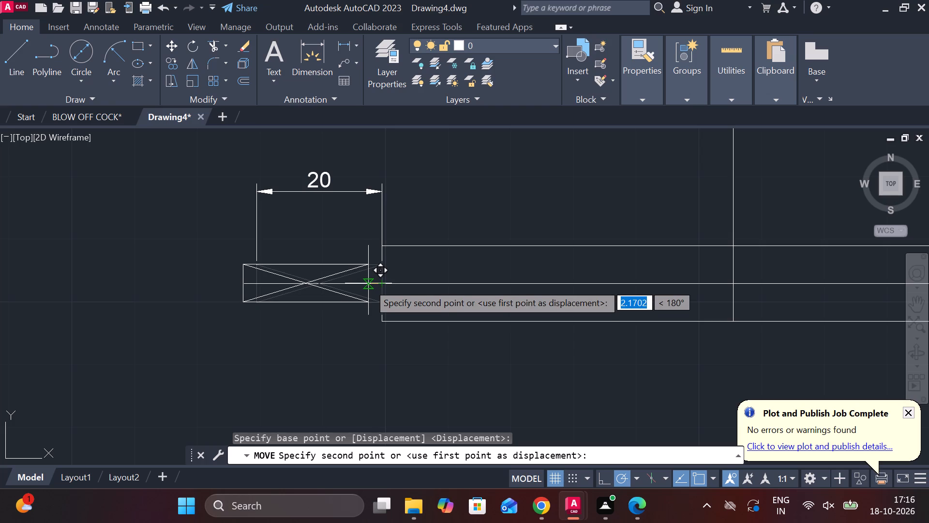
{"action": "scroll", "coordinate": [368, 283], "scroll_direction": "up", "scroll_amount": 3}
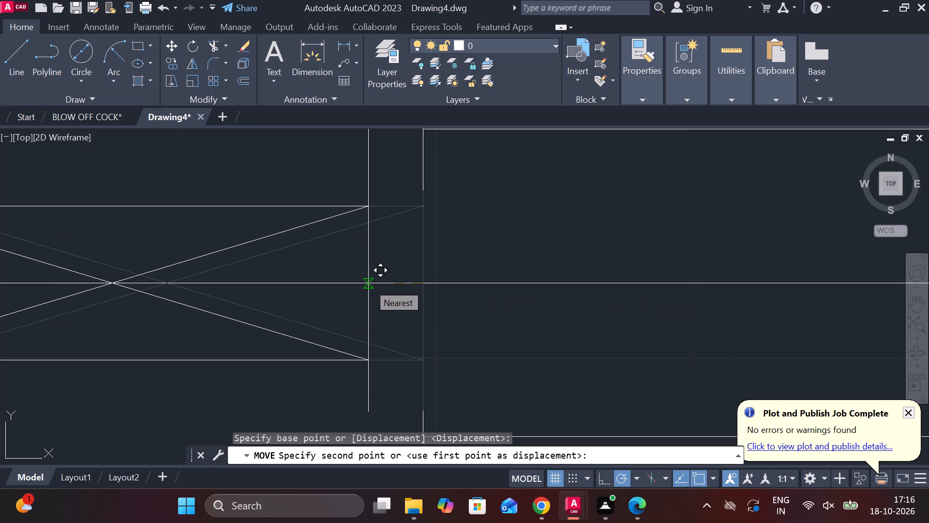
{"action": "scroll", "coordinate": [368, 283], "scroll_direction": "down", "scroll_amount": 2}
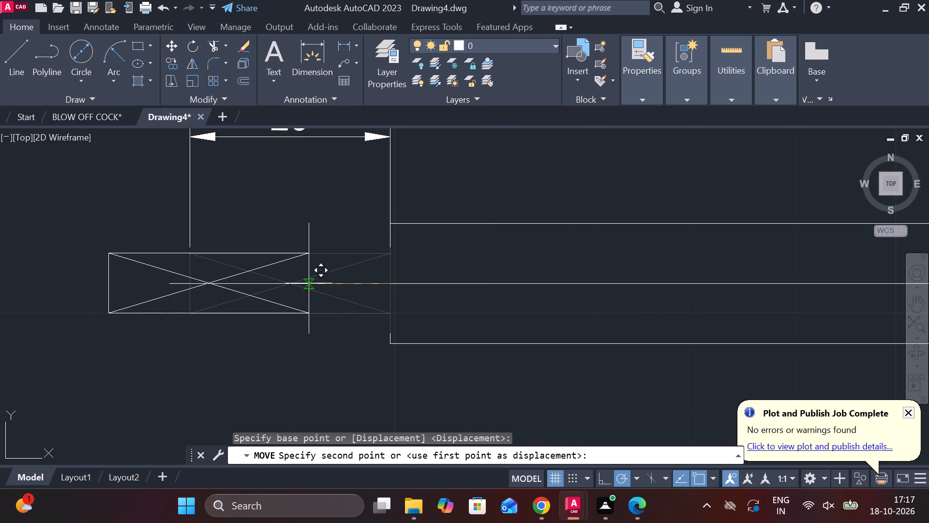
{"action": "key", "text": "2"}
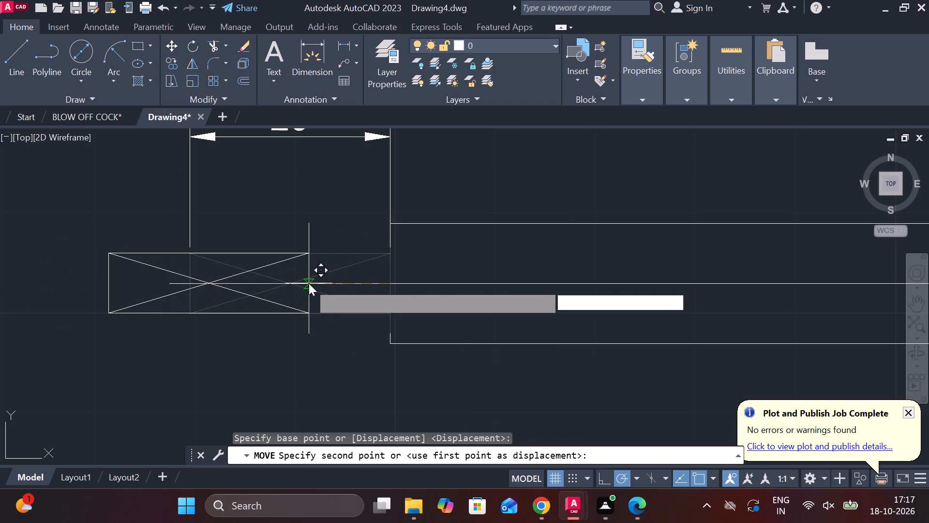
{"action": "key", "text": "Return"}
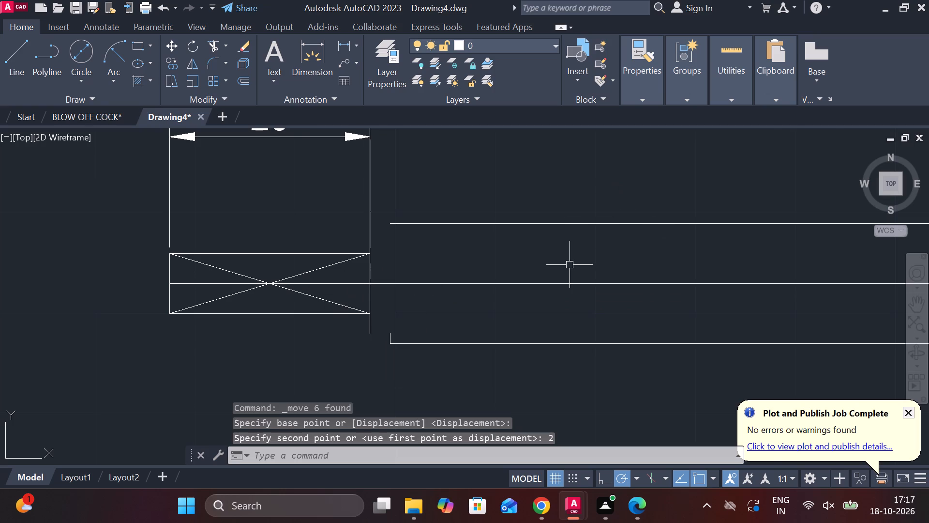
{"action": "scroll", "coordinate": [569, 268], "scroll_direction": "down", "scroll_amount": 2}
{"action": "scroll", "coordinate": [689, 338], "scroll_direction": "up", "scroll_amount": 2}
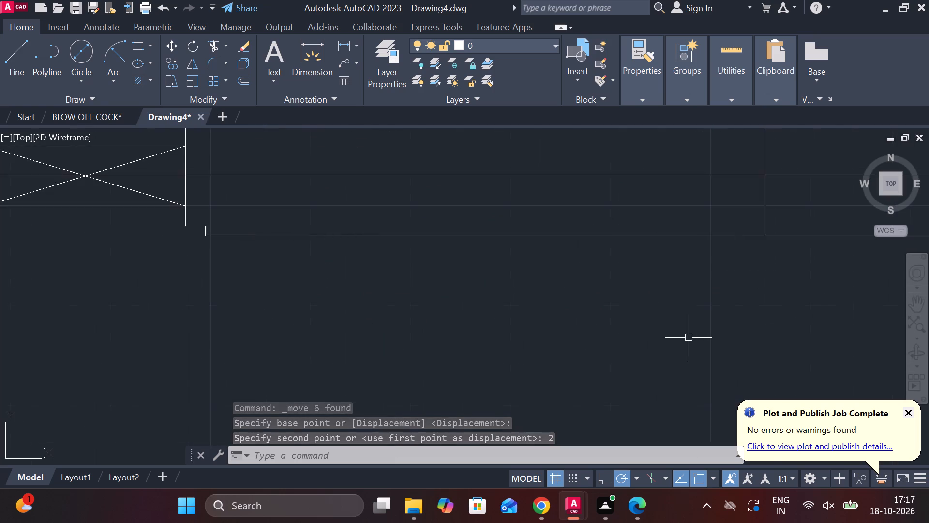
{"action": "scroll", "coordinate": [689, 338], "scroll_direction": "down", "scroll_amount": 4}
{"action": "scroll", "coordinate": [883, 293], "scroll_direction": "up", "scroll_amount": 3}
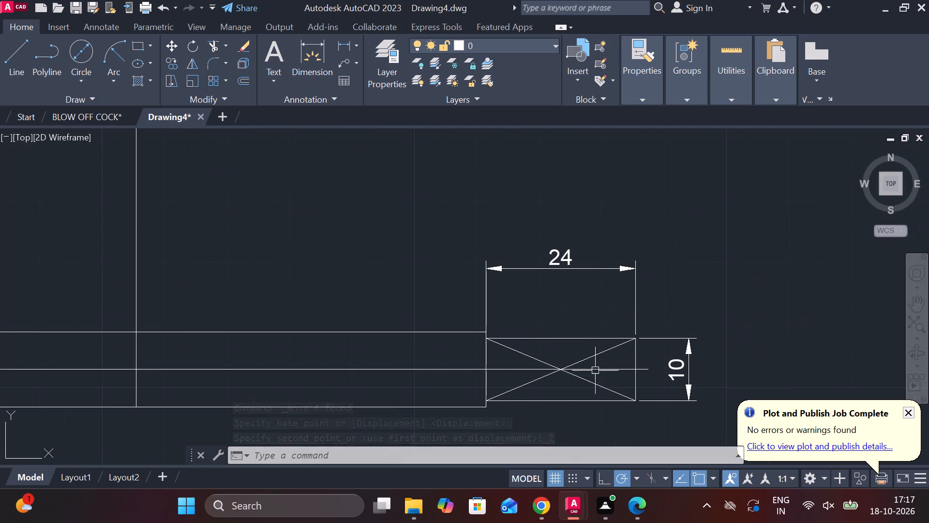
Move the right end block's inner vertical line, upper and lower edges and both diagonals 2 units outward along the centre line.
{"action": "left_click", "coordinate": [487, 358]}
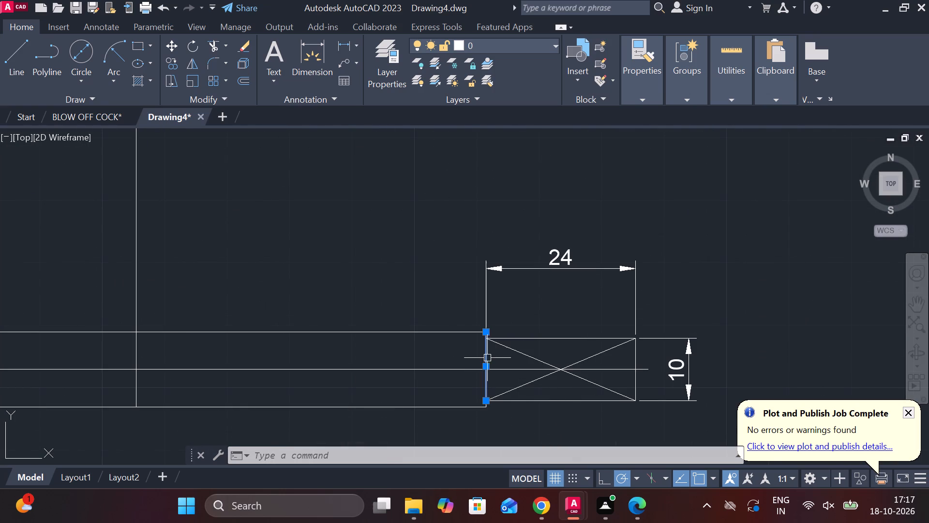
{"action": "left_click", "coordinate": [579, 342]}
{"action": "left_click", "coordinate": [563, 405]}
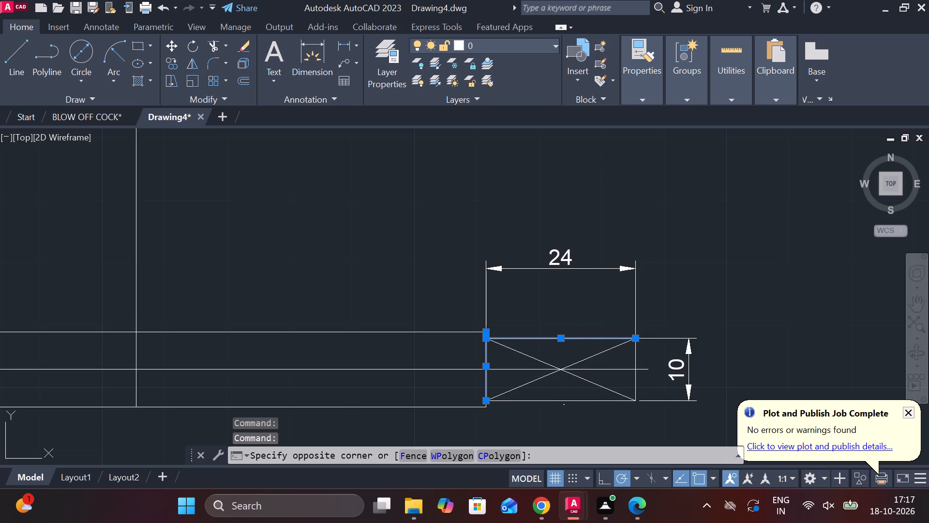
{"action": "left_click", "coordinate": [557, 404]}
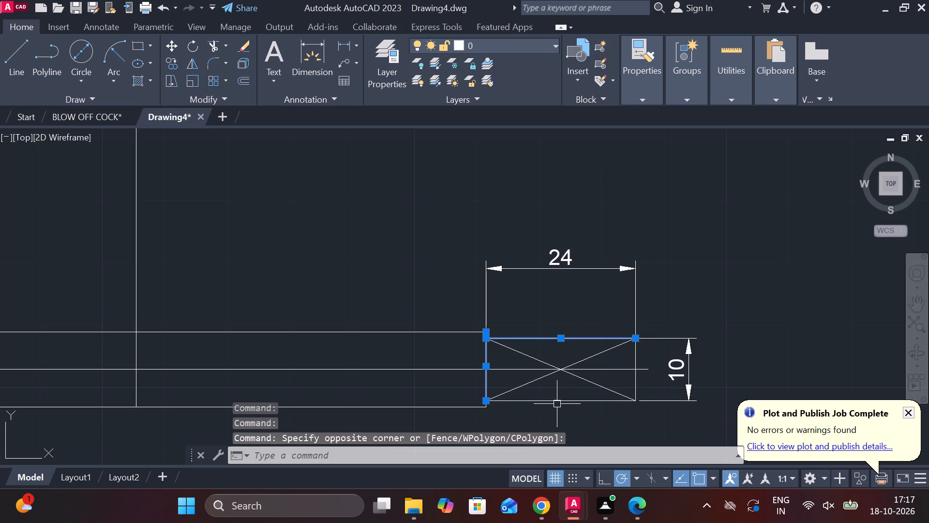
{"action": "left_click", "coordinate": [561, 401]}
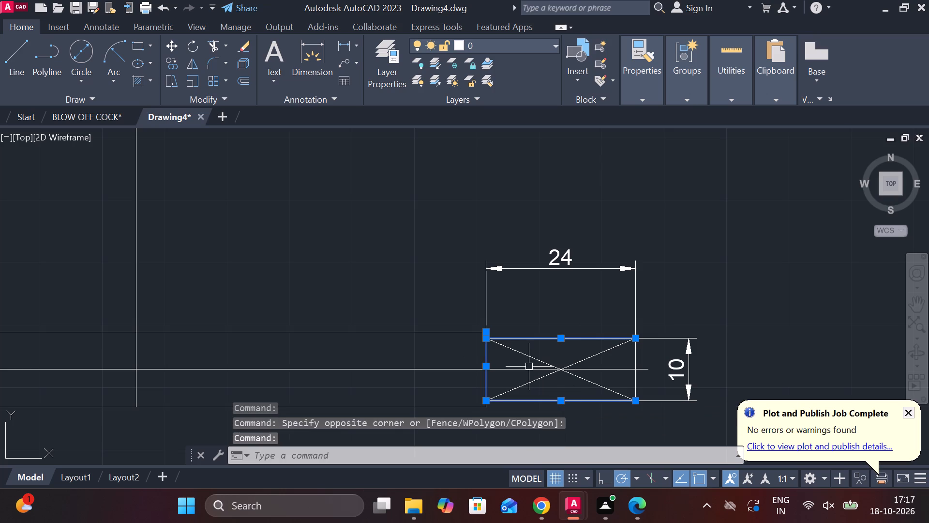
{"action": "left_click", "coordinate": [530, 384]}
{"action": "left_click", "coordinate": [537, 358]}
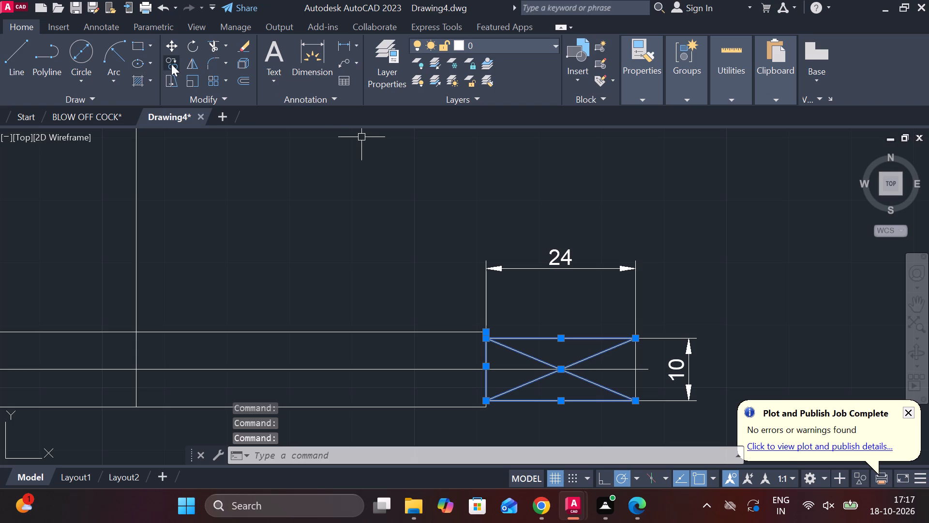
{"action": "left_click", "coordinate": [170, 41]}
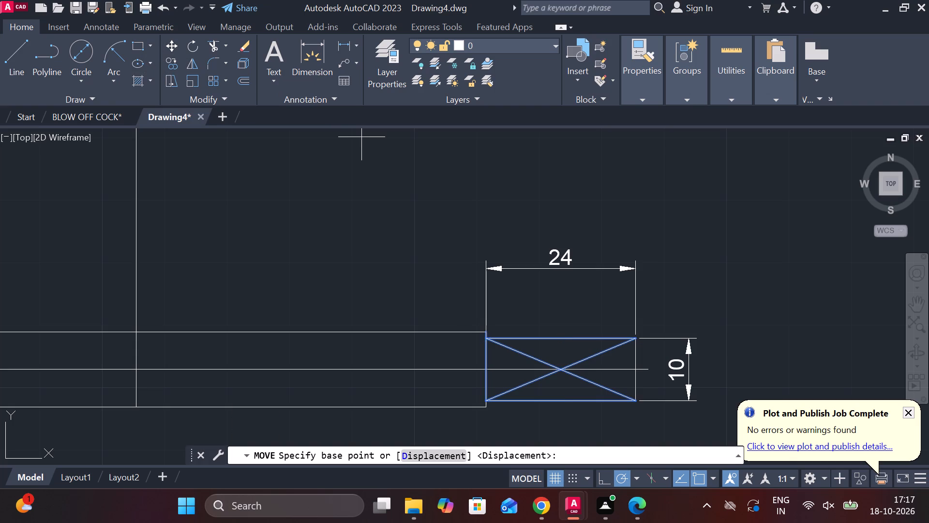
{"action": "left_click", "coordinate": [486, 369]}
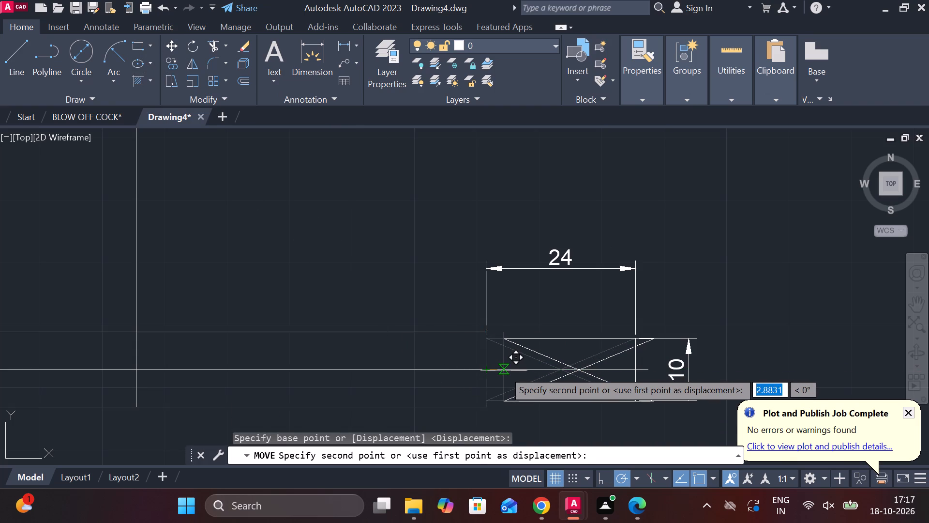
{"action": "key", "text": "2"}
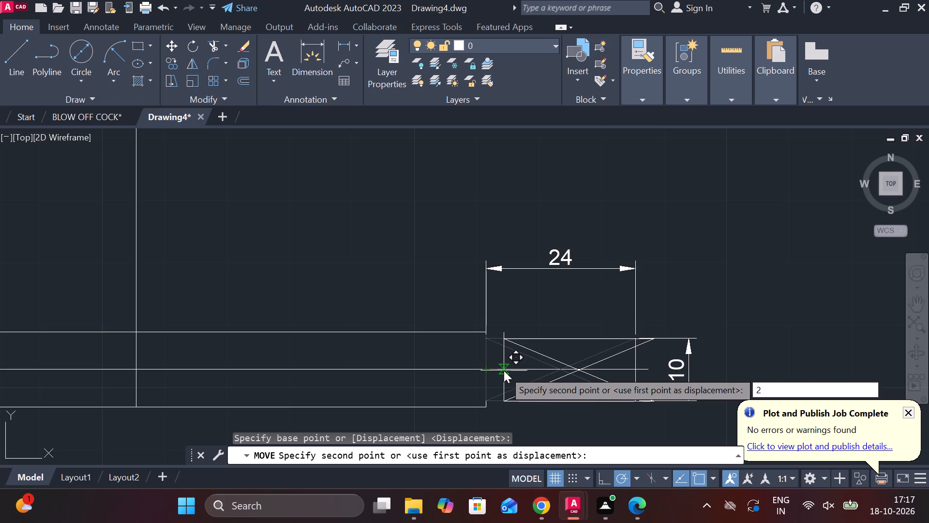
{"action": "key", "text": "Return"}
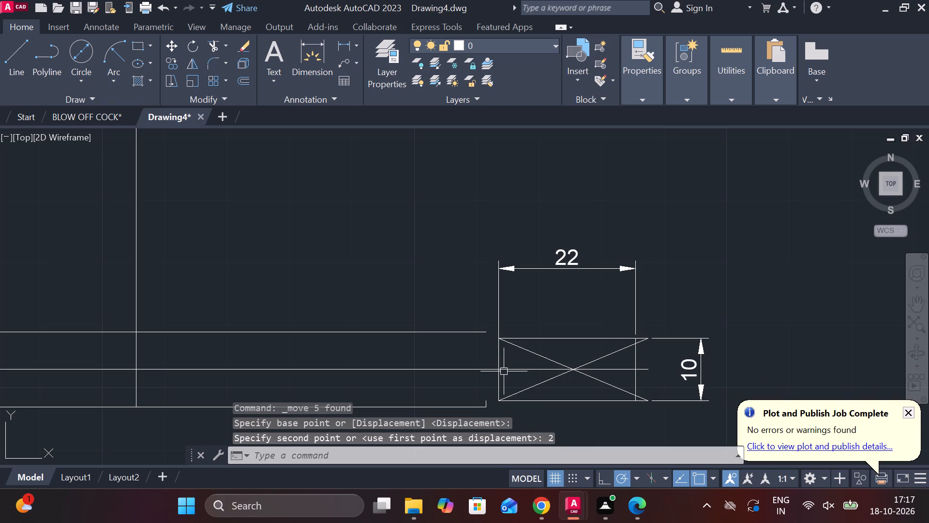
Remove the leftover short vertical stub at the body's lower left corner and the left end block's length dimension with Trim.
{"action": "scroll", "coordinate": [490, 388], "scroll_direction": "down", "scroll_amount": 2}
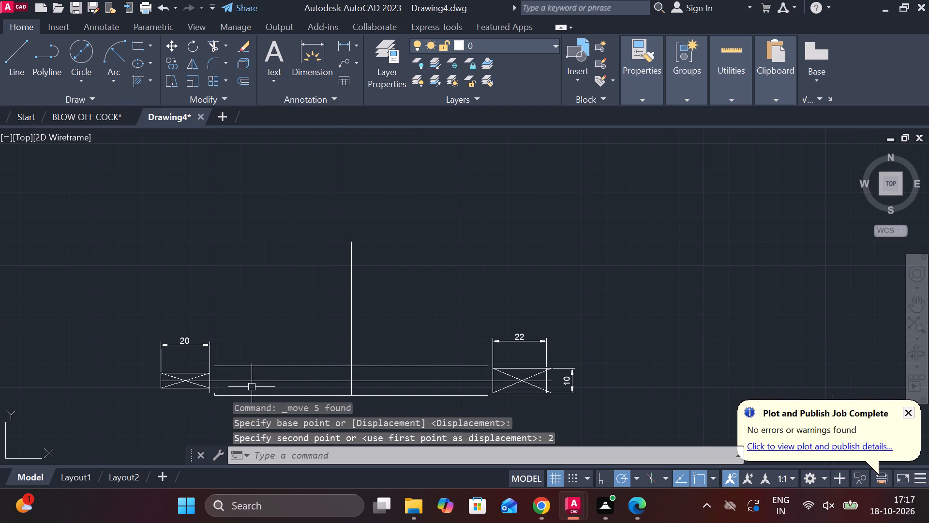
{"action": "scroll", "coordinate": [251, 387], "scroll_direction": "up", "scroll_amount": 3}
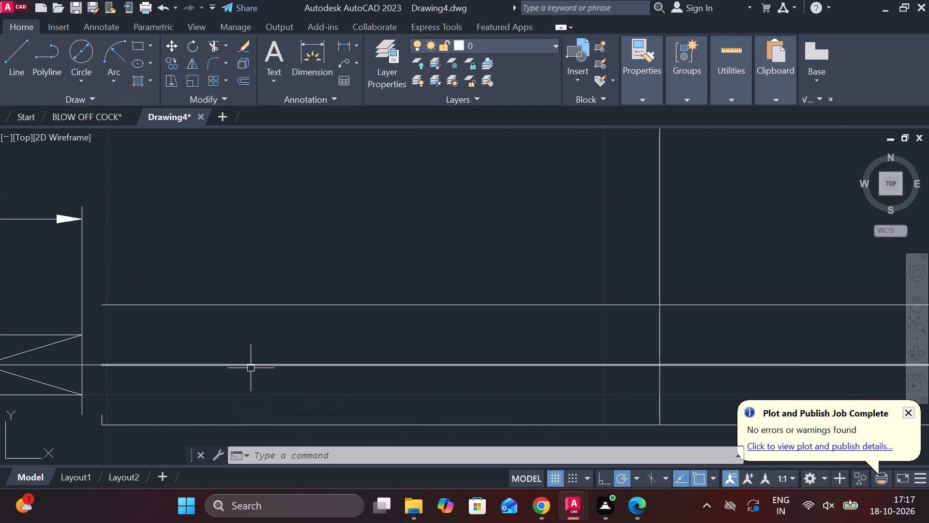
{"action": "scroll", "coordinate": [249, 371], "scroll_direction": "down", "scroll_amount": 1}
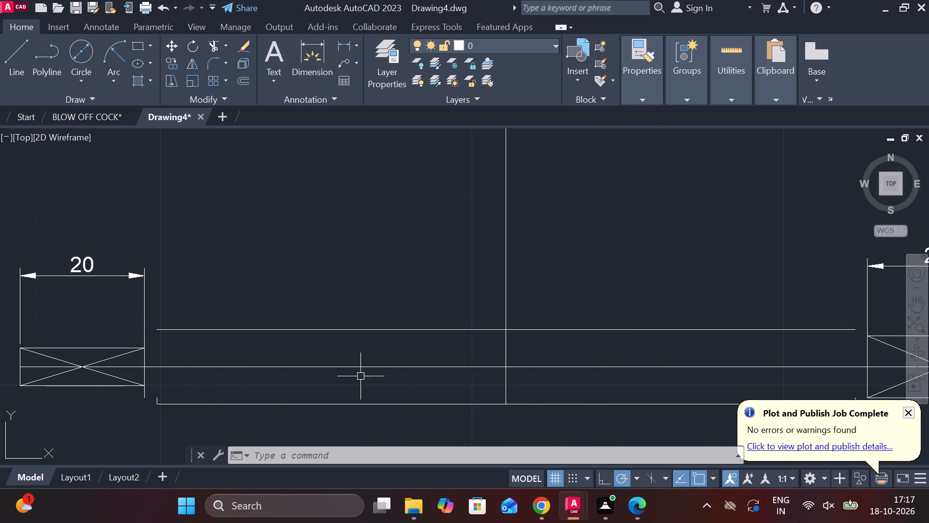
{"action": "left_click", "coordinate": [217, 42]}
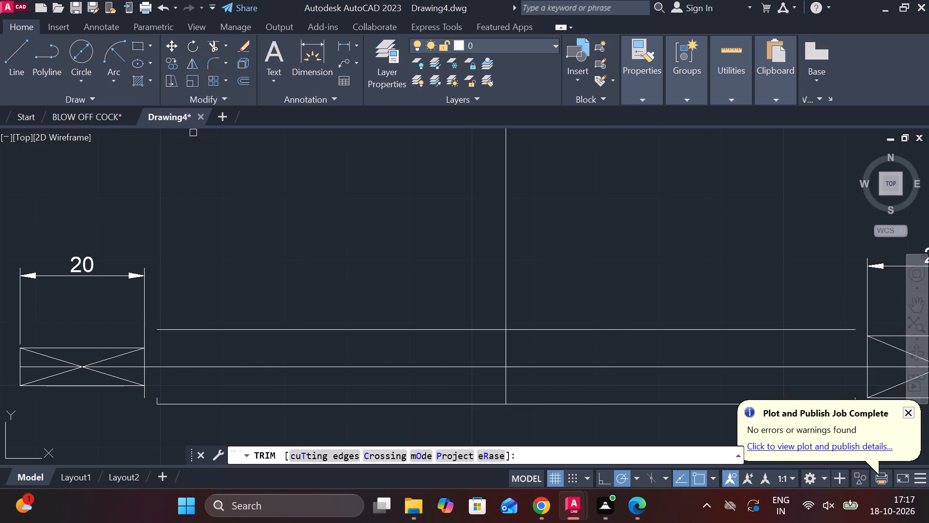
{"action": "left_click", "coordinate": [157, 396]}
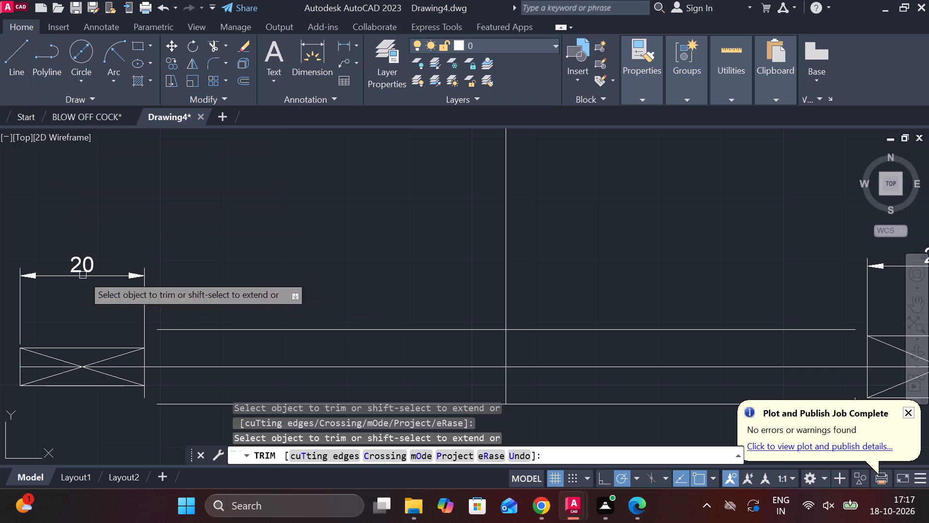
{"action": "left_click", "coordinate": [146, 306]}
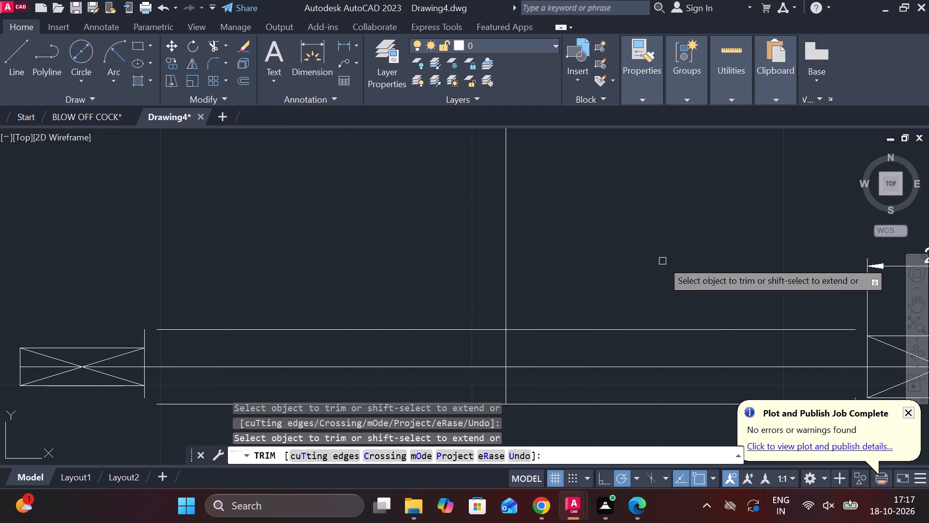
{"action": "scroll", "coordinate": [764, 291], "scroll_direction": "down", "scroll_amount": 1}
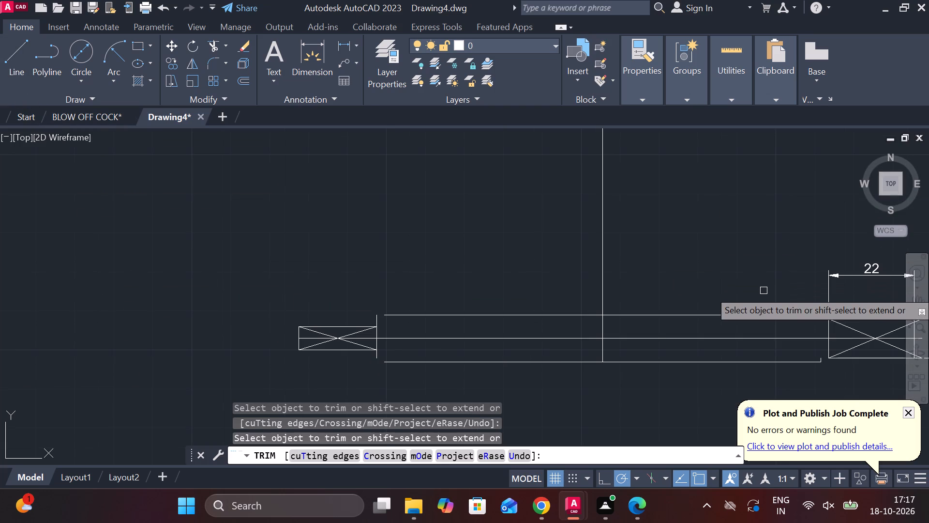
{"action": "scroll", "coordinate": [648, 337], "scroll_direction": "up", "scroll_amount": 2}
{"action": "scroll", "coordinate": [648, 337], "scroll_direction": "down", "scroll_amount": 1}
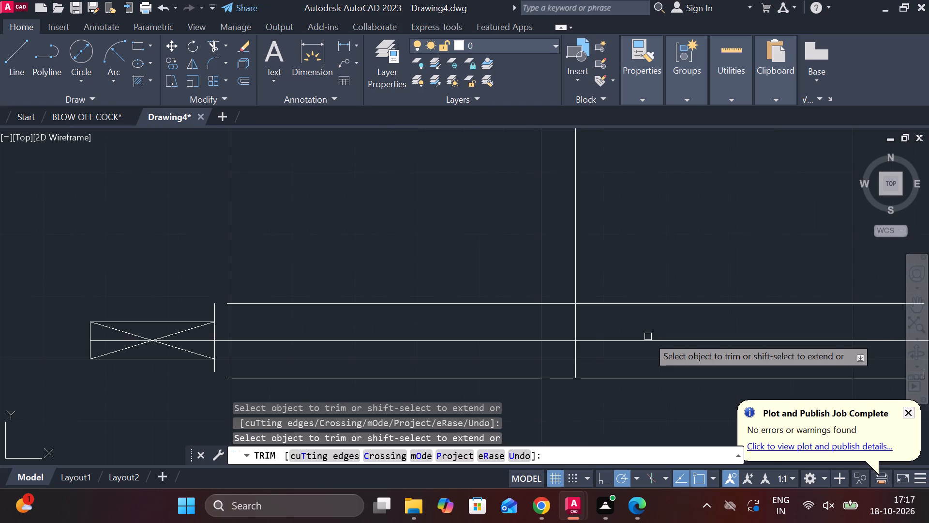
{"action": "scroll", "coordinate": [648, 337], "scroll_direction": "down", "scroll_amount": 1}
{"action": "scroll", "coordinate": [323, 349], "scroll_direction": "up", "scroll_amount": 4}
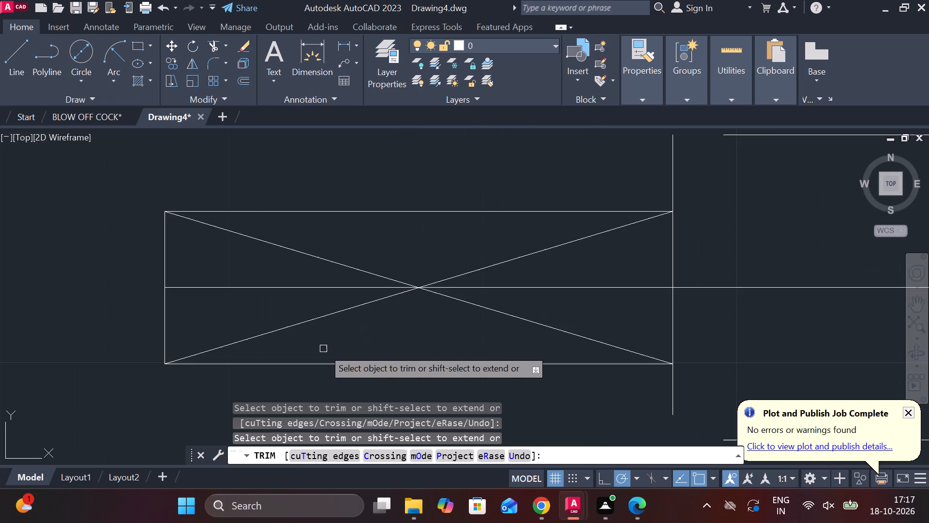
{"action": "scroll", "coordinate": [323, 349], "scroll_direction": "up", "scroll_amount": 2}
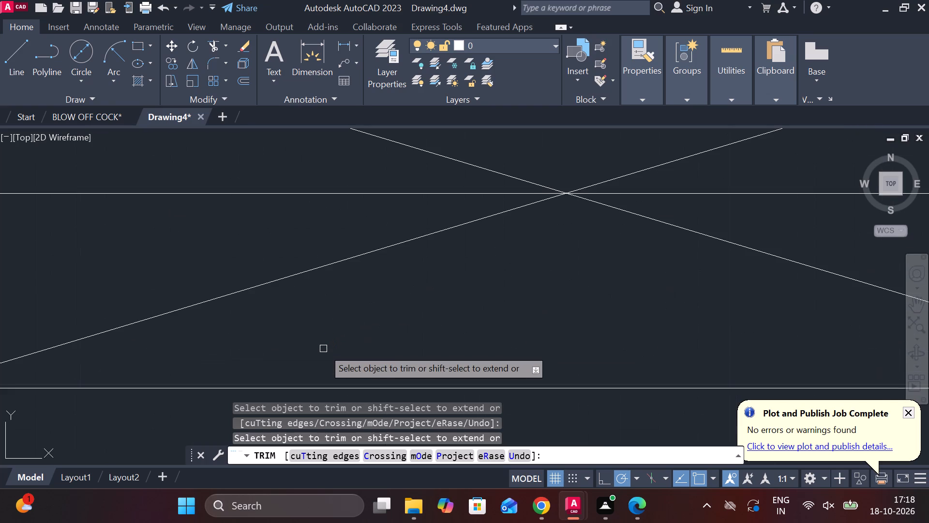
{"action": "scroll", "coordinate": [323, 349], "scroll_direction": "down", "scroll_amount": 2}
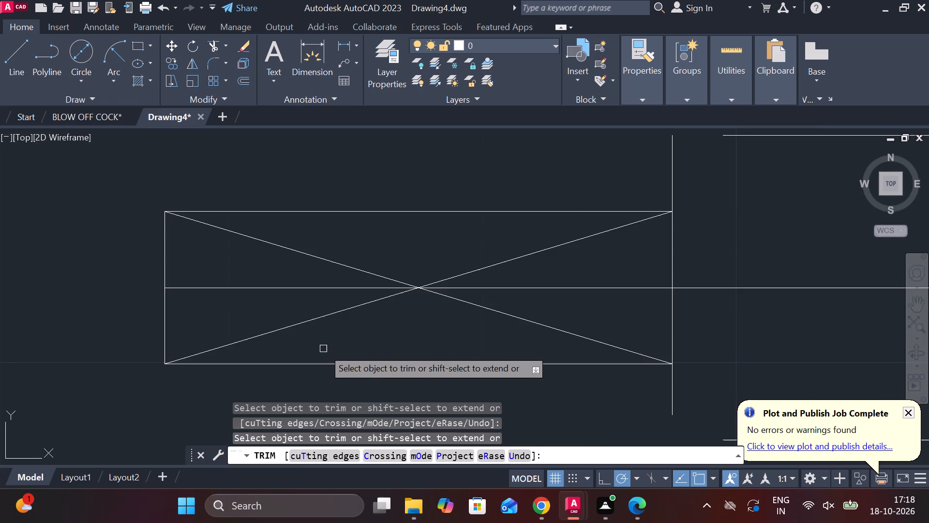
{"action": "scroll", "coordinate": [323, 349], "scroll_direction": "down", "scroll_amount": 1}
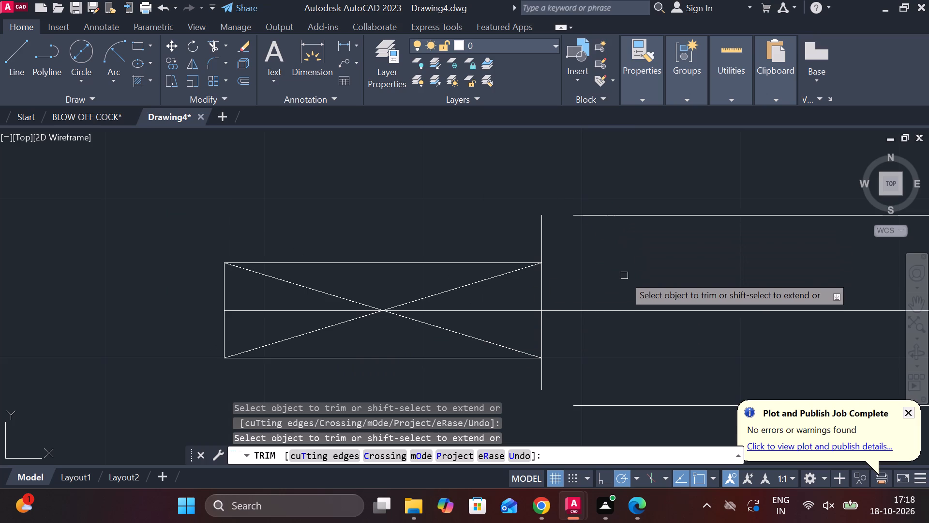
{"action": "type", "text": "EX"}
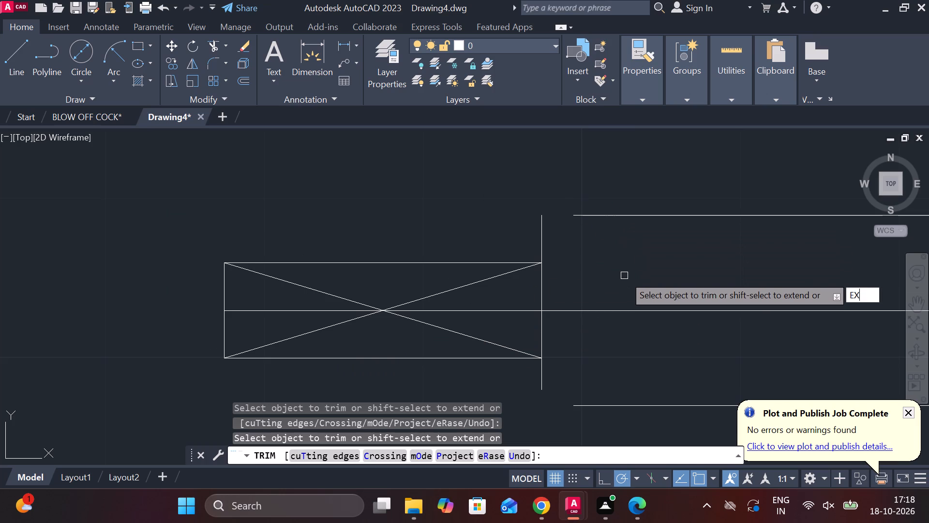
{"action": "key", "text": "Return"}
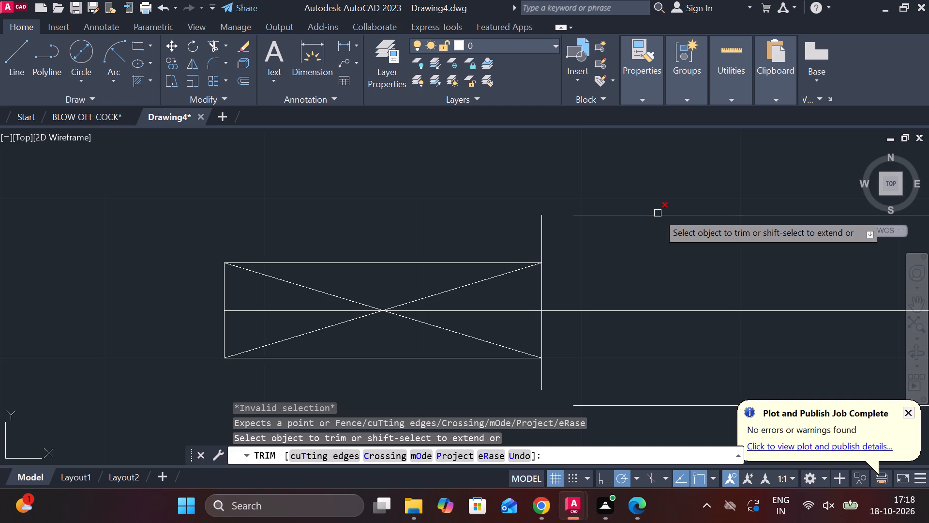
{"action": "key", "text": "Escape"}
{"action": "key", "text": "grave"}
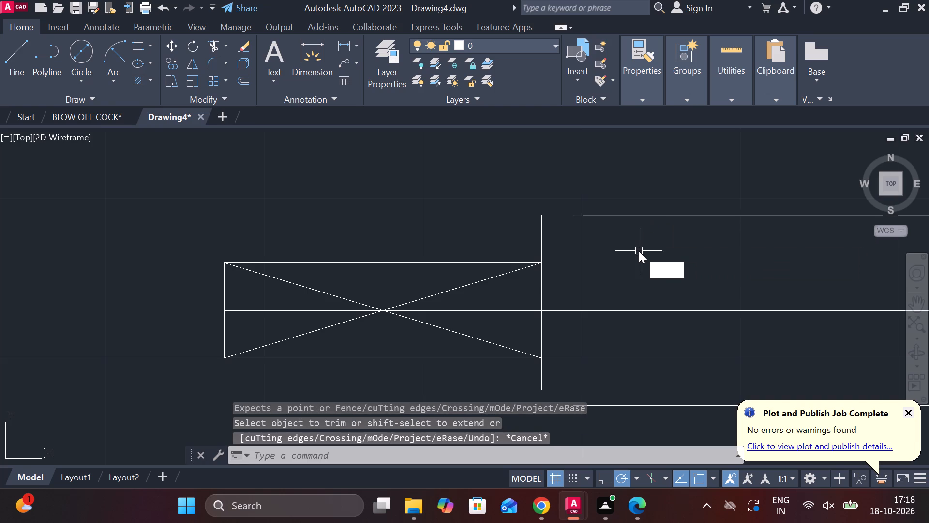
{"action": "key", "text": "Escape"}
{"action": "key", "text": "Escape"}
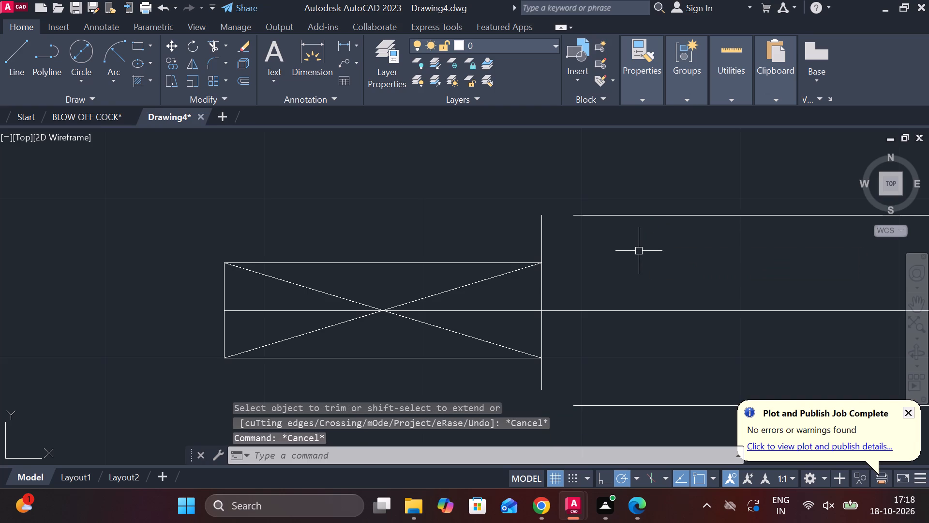
Extend the body's upper edge outward to the vertical line at the left end block's inner side.
{"action": "type", "text": "EX"}
{"action": "key", "text": "Return"}
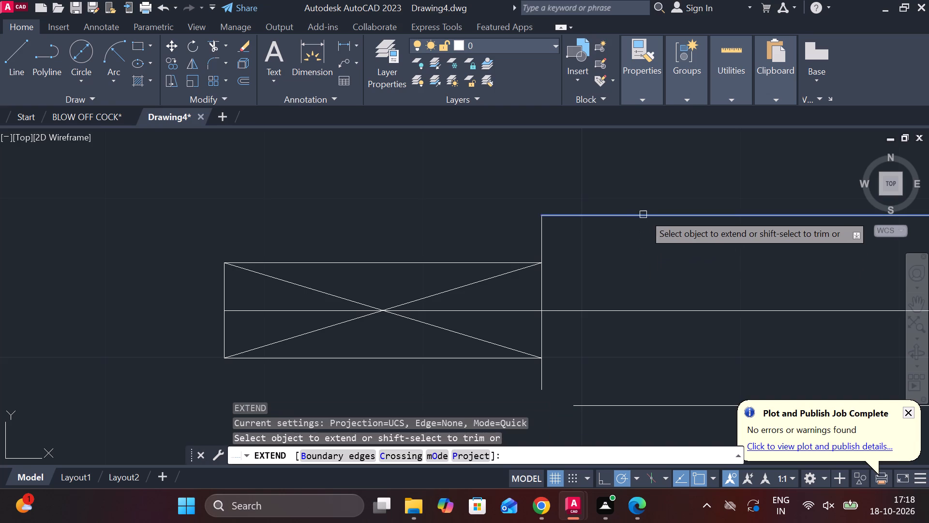
{"action": "left_click", "coordinate": [644, 214]}
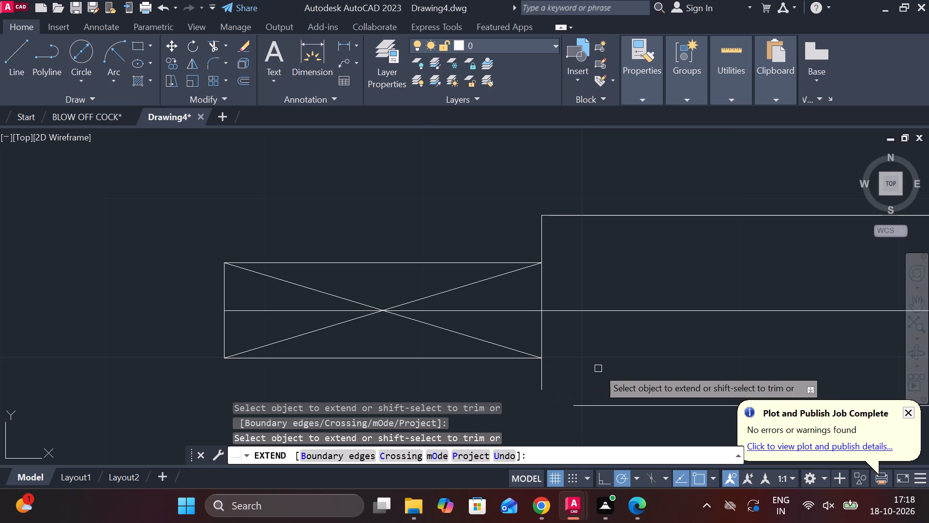
{"action": "key", "text": "Escape"}
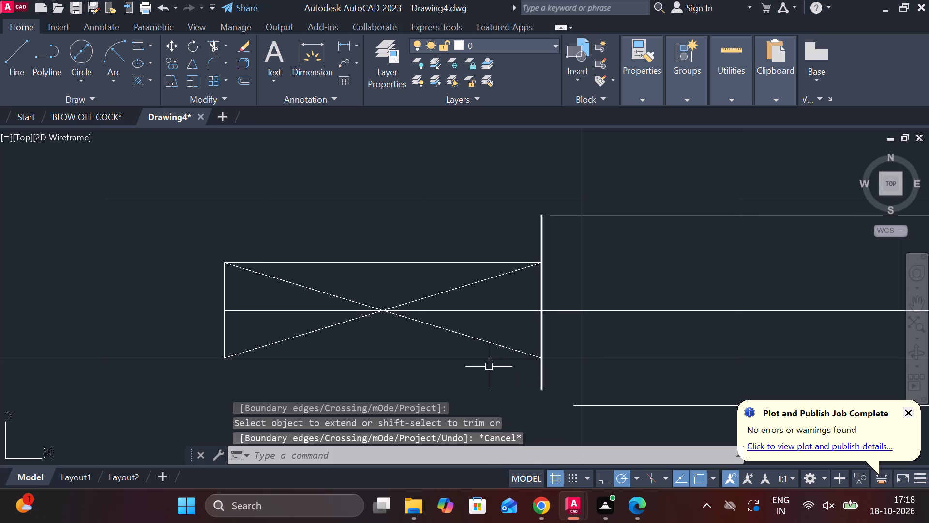
Draw a vertical line down from the lower end of the left end block's inner line to just below the body's lower edge level.
{"action": "left_click", "coordinate": [8, 60]}
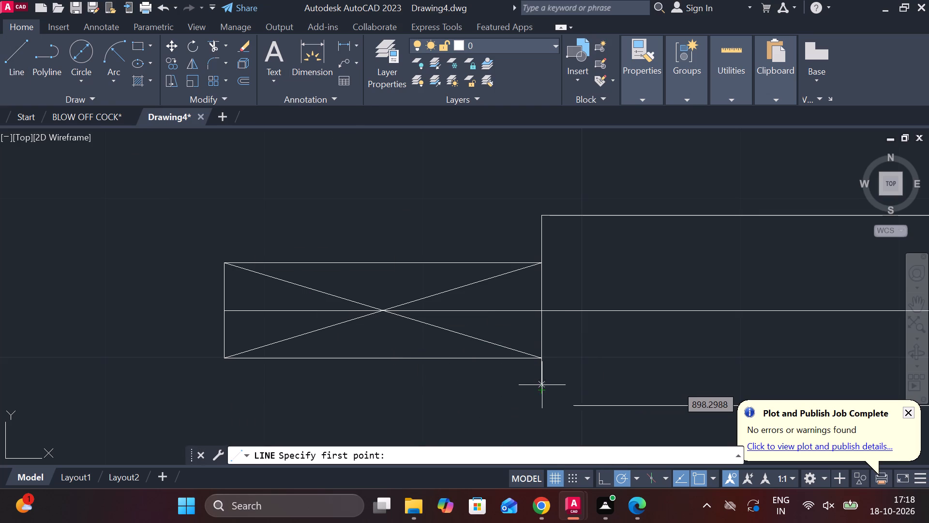
{"action": "scroll", "coordinate": [543, 398], "scroll_direction": "up", "scroll_amount": 2}
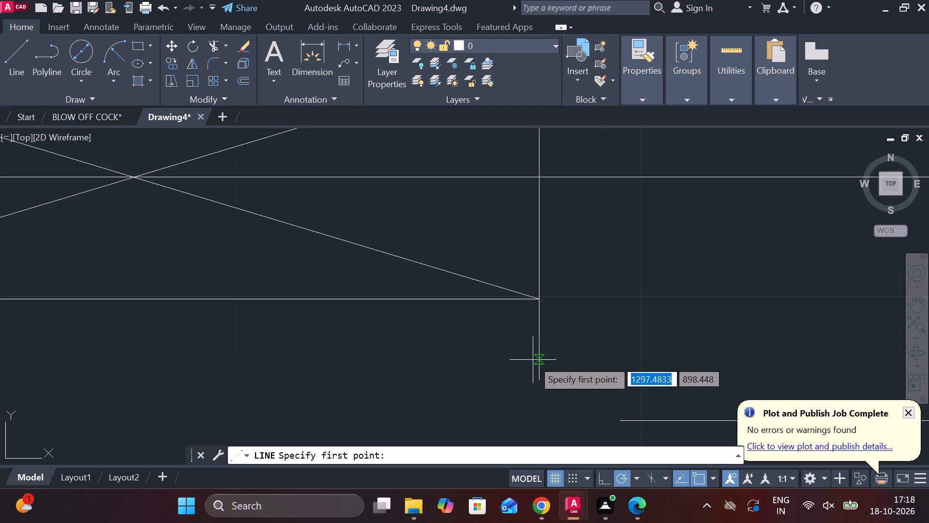
{"action": "left_click", "coordinate": [539, 381]}
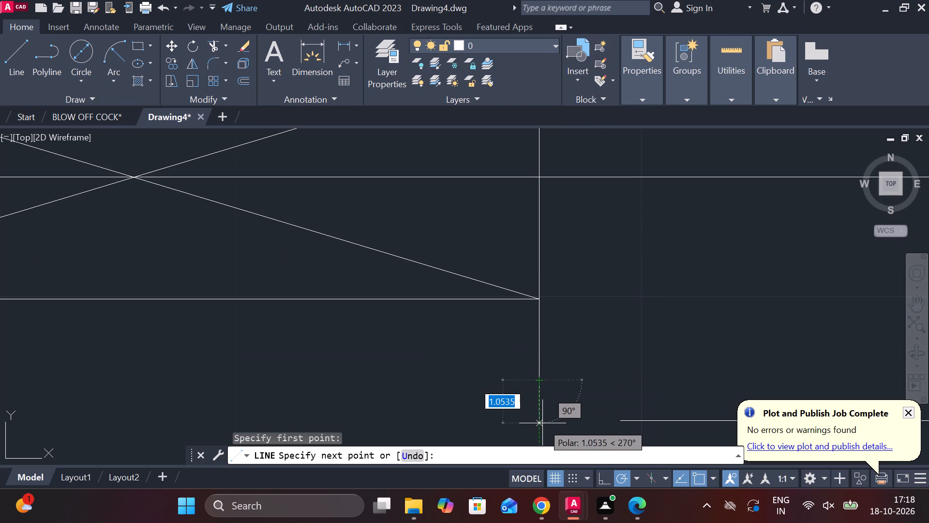
{"action": "left_click", "coordinate": [542, 438]}
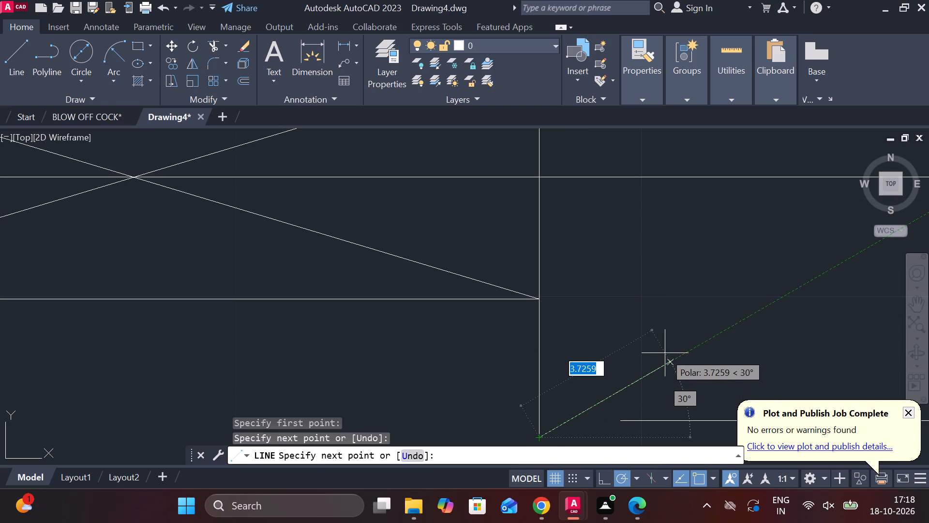
{"action": "key", "text": "Escape"}
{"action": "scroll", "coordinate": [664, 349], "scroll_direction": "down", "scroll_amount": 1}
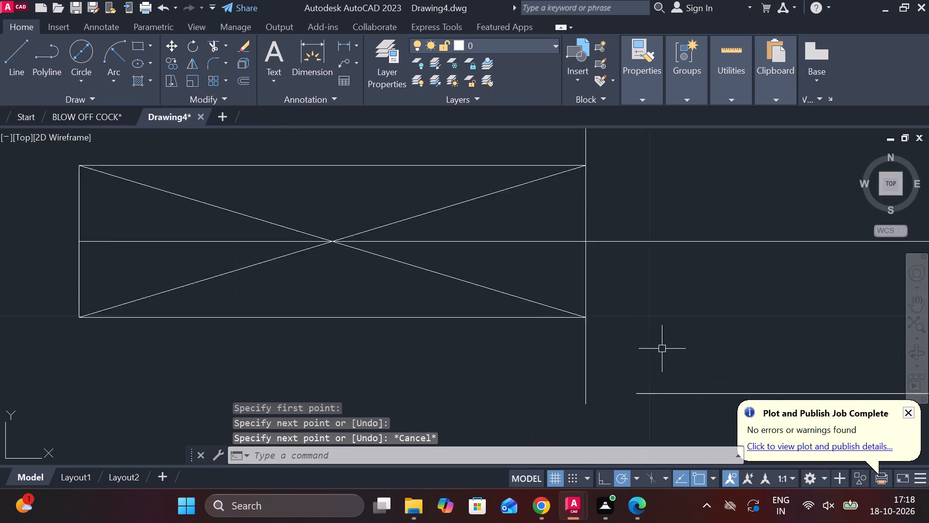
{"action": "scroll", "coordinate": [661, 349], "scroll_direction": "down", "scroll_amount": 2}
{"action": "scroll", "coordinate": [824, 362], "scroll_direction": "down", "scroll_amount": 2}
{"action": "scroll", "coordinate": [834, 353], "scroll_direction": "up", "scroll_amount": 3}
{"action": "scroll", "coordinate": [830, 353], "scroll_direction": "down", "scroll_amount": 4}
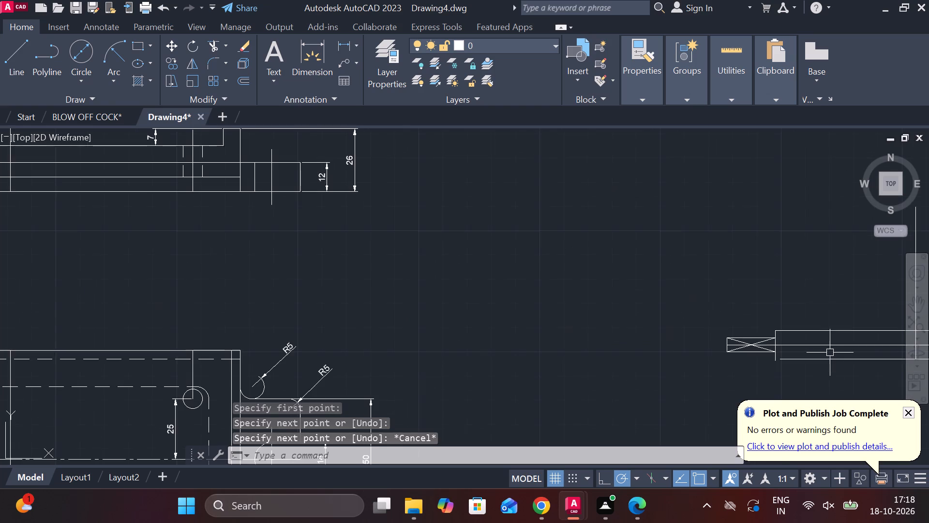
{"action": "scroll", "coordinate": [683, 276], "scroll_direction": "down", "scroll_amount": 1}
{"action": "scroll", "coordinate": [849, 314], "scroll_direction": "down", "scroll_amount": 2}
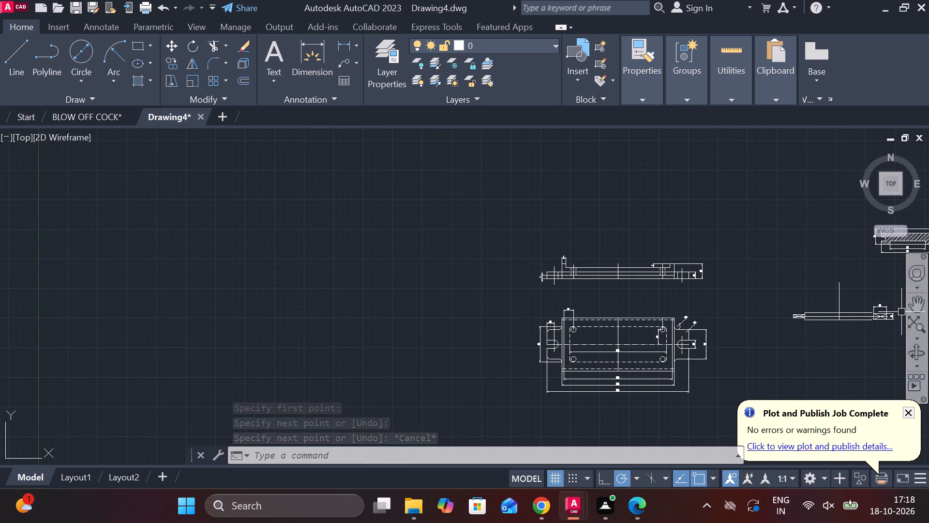
Delete the length dimension above the right end block.
{"action": "scroll", "coordinate": [901, 312], "scroll_direction": "up", "scroll_amount": 6}
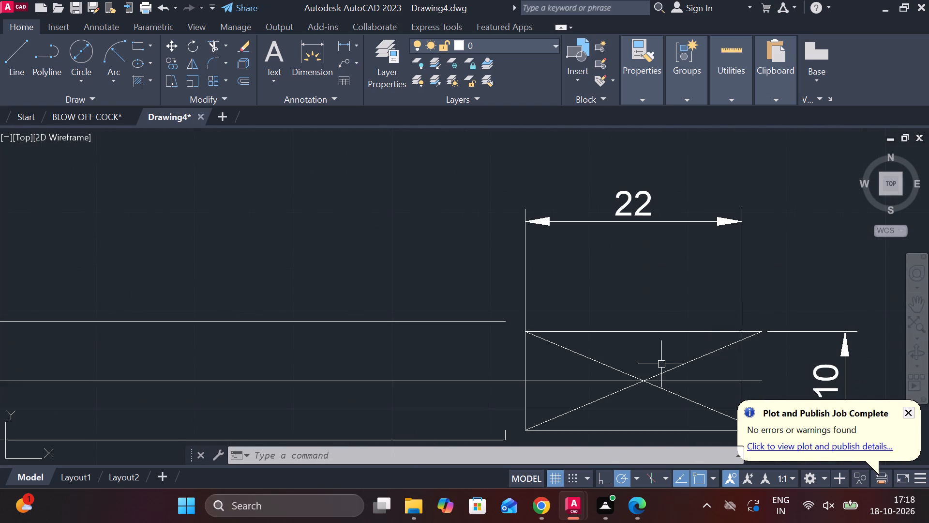
{"action": "left_click", "coordinate": [653, 217]}
{"action": "key", "text": "Delete"}
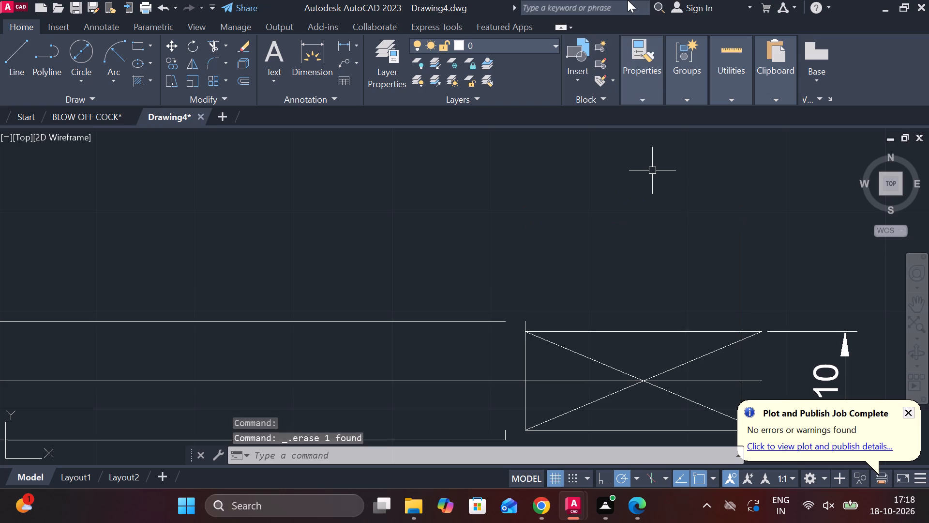
Draw a vertical line up from the upper end of the right end block's inner line, past the body's upper edge level.
{"action": "left_click", "coordinate": [15, 54]}
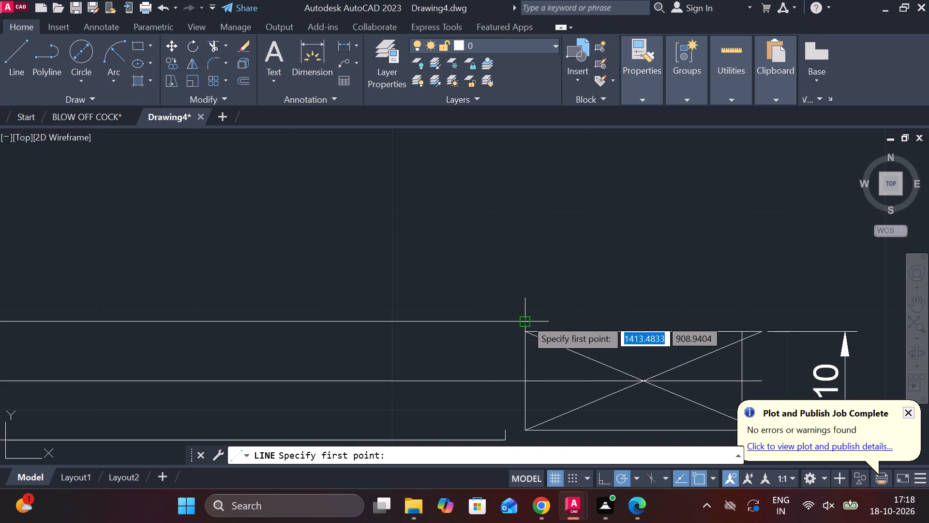
{"action": "left_click", "coordinate": [526, 319]}
{"action": "left_click", "coordinate": [534, 272]}
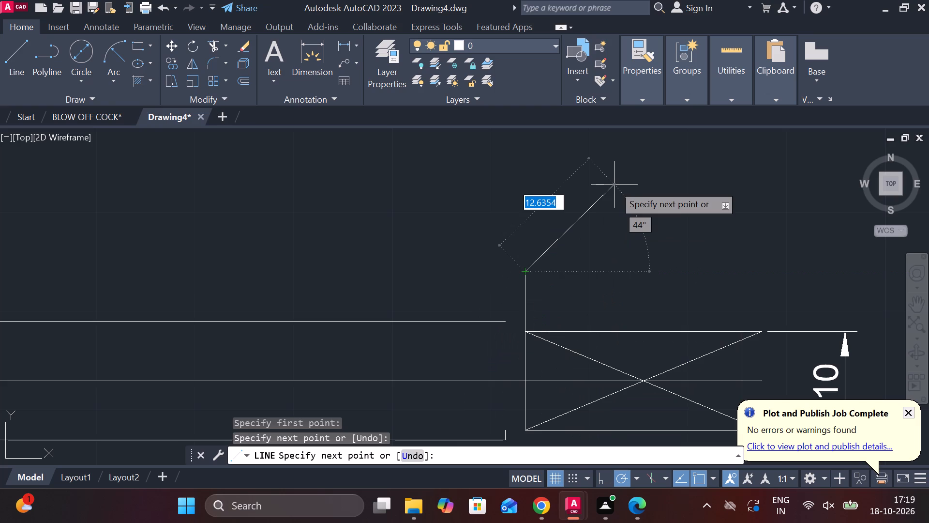
{"action": "key", "text": "Escape"}
Draw a vertical line about 6.3 units down from the lower end of the right end block's inner line.
{"action": "left_click", "coordinate": [25, 50]}
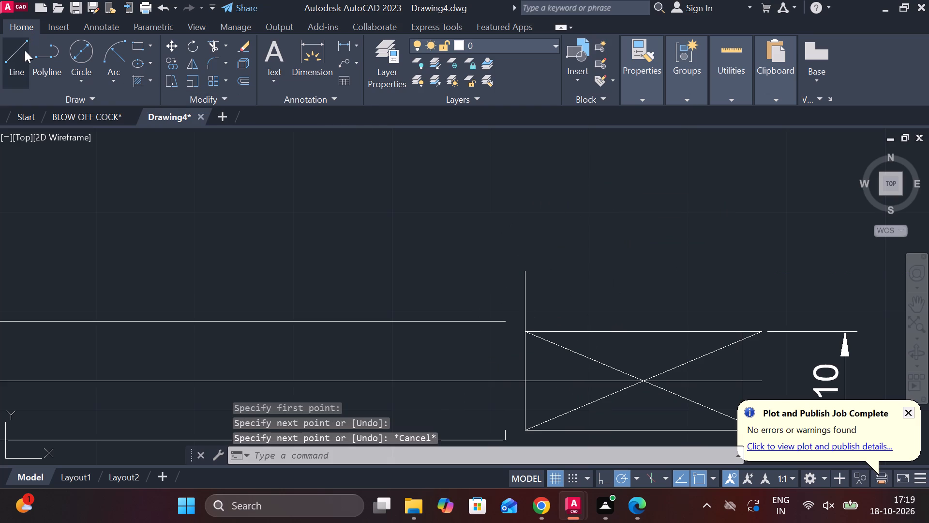
{"action": "scroll", "coordinate": [531, 440], "scroll_direction": "up", "scroll_amount": 3}
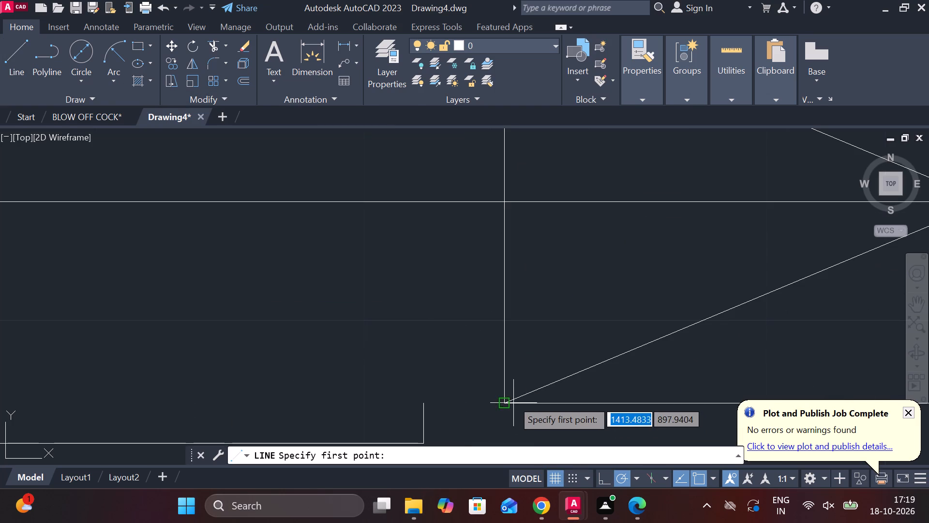
{"action": "left_click", "coordinate": [505, 403]}
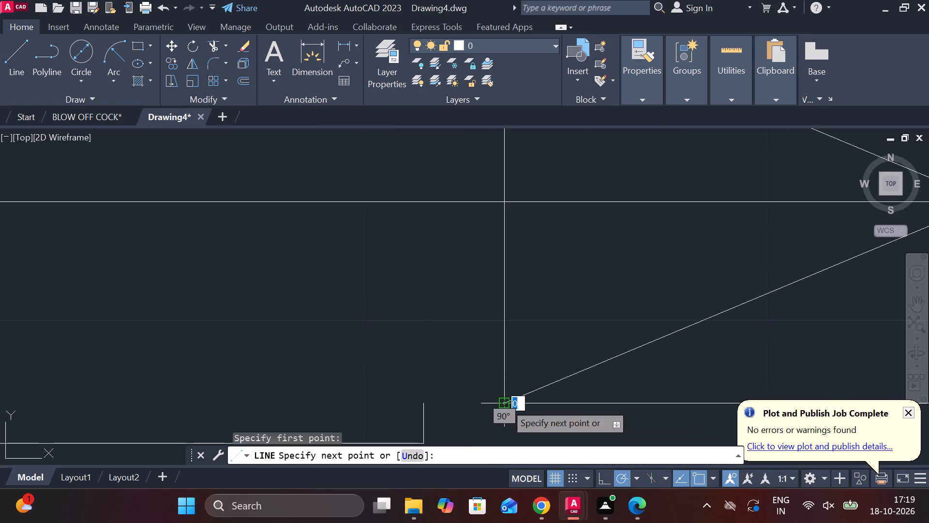
{"action": "scroll", "coordinate": [506, 489], "scroll_direction": "down", "scroll_amount": 2}
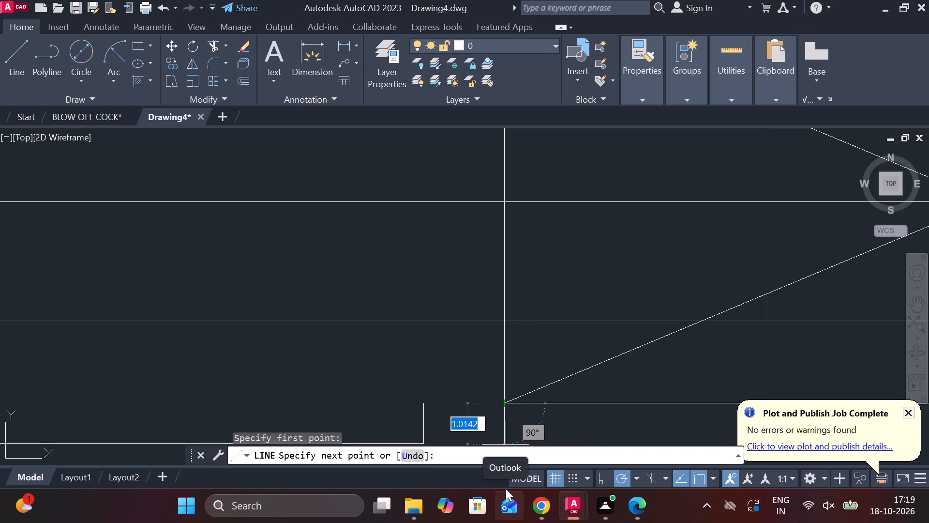
{"action": "scroll", "coordinate": [541, 346], "scroll_direction": "down", "scroll_amount": 3}
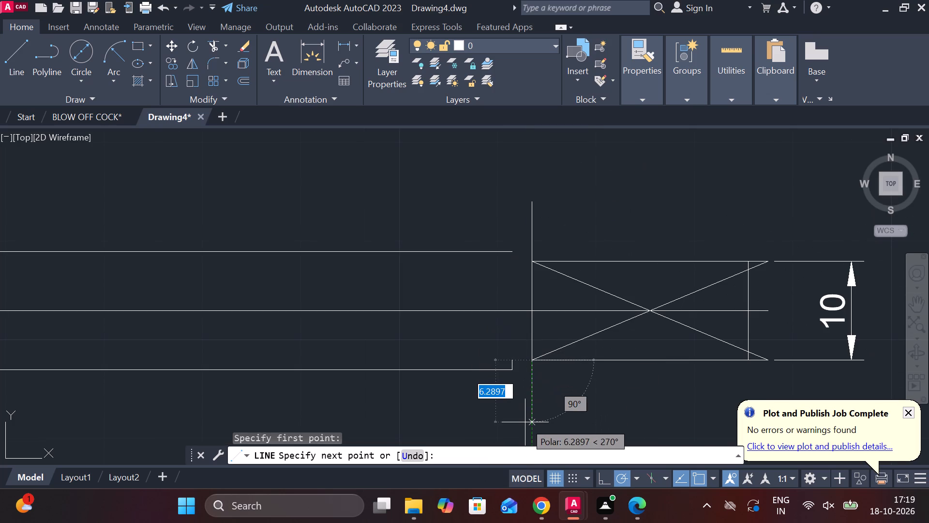
{"action": "left_click", "coordinate": [525, 422]}
{"action": "key", "text": "Escape"}
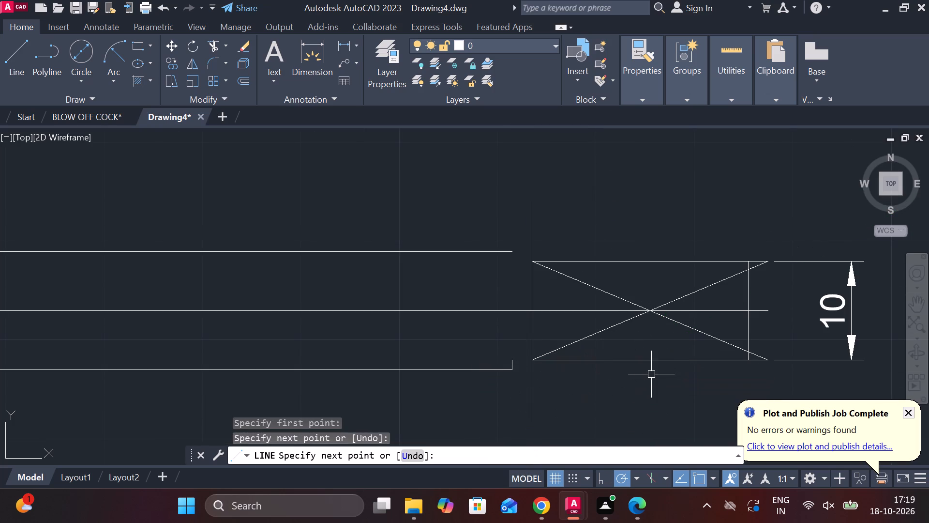
Remove the leftover short vertical stub at the body's lower right corner with Trim.
{"action": "left_click", "coordinate": [212, 44]}
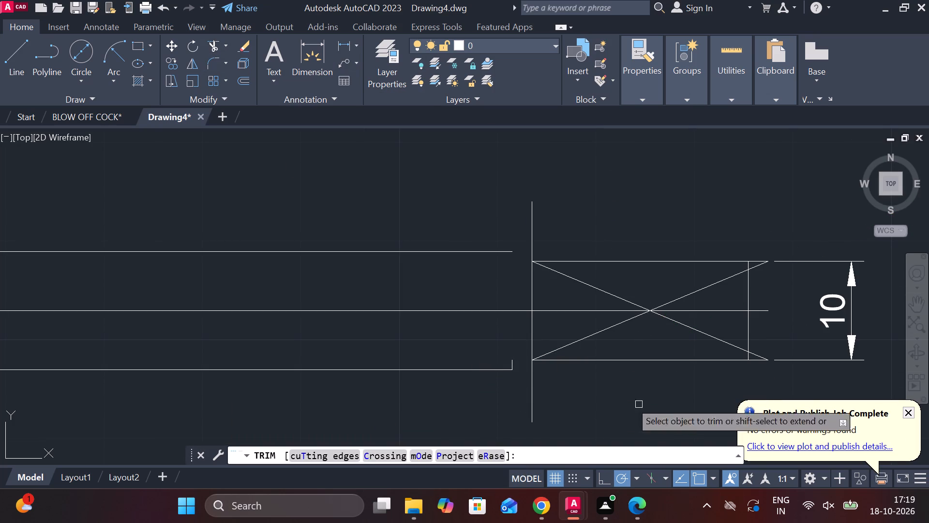
{"action": "left_click", "coordinate": [512, 360]}
{"action": "scroll", "coordinate": [522, 351], "scroll_direction": "down", "scroll_amount": 3}
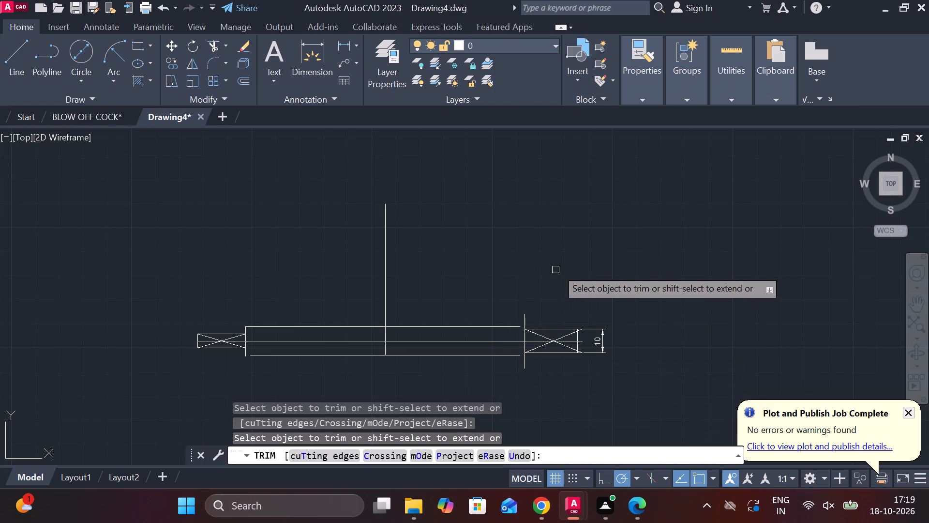
{"action": "key", "text": "Escape"}
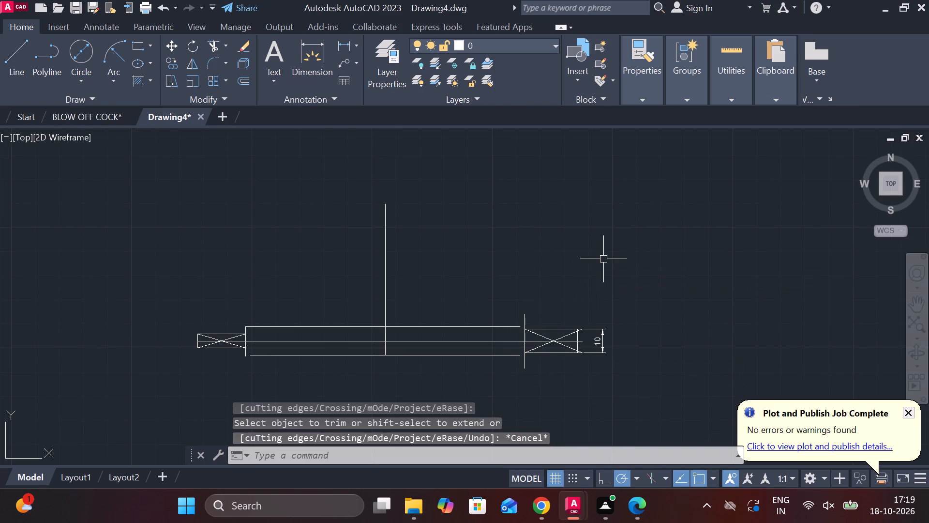
Extend the body's upper edge to the right end block's inner line and its lower edge to both blocks' inner lines.
{"action": "type", "text": "EX"}
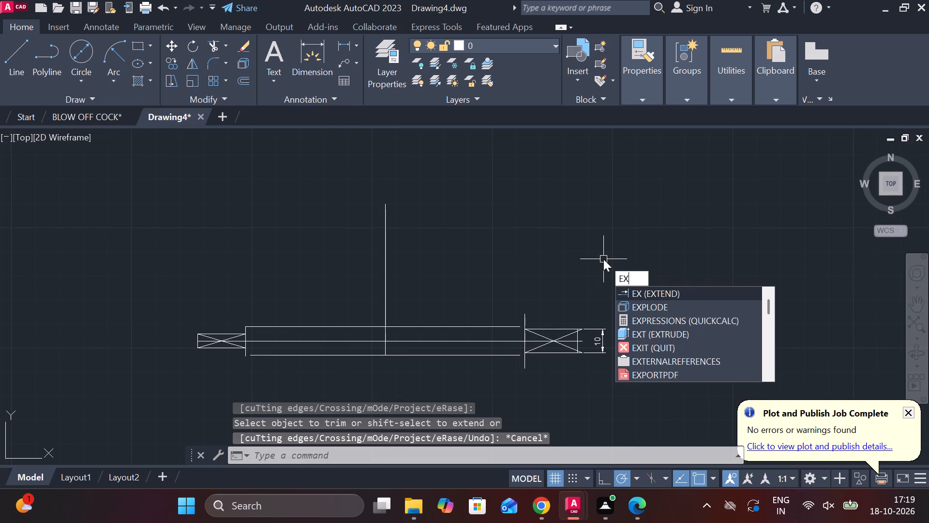
{"action": "key", "text": "Return"}
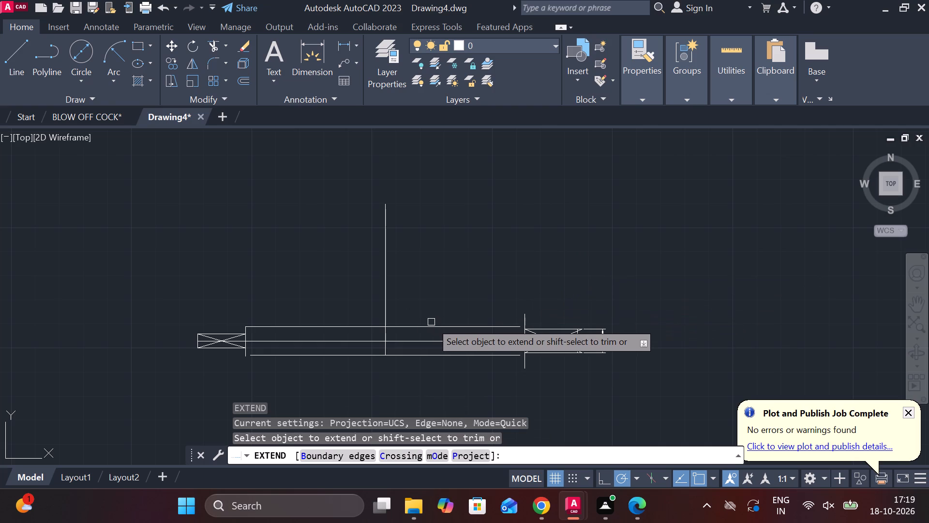
{"action": "left_click", "coordinate": [471, 326]}
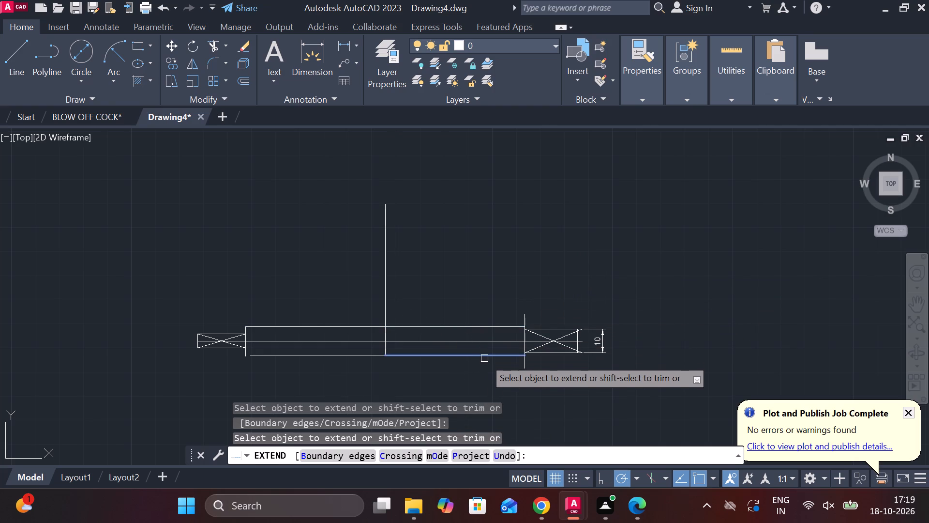
{"action": "left_click", "coordinate": [485, 355]}
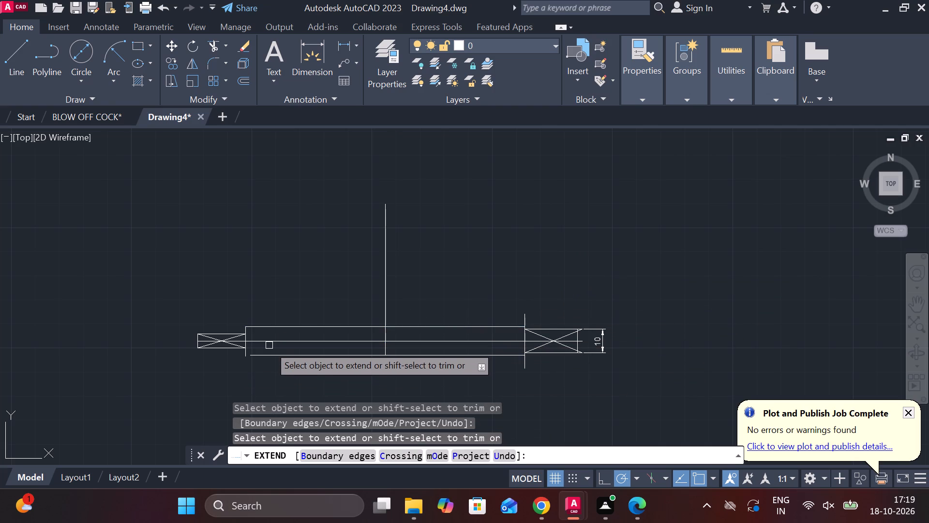
{"action": "left_click", "coordinate": [288, 356]}
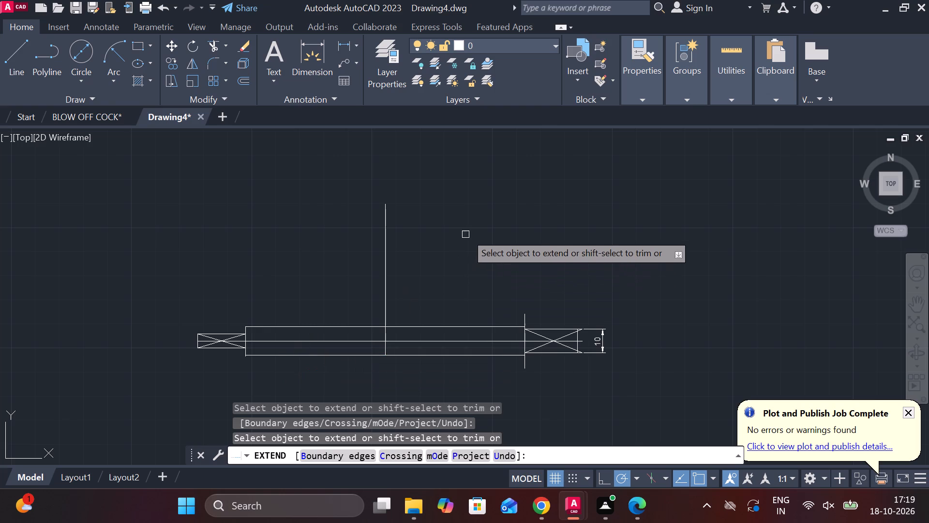
Trim the vertical overshoots above and below the body's right end and below its lower left corner.
{"action": "left_click", "coordinate": [211, 42]}
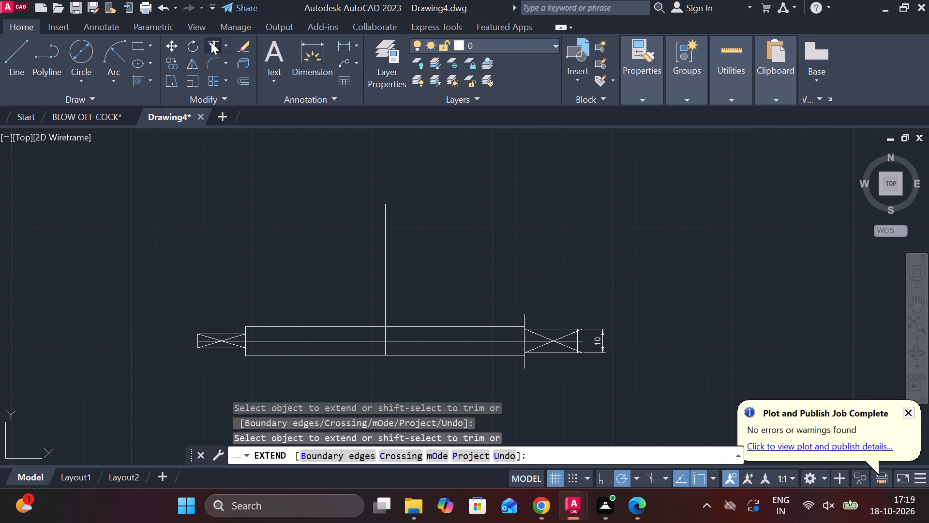
{"action": "scroll", "coordinate": [542, 308], "scroll_direction": "up", "scroll_amount": 1}
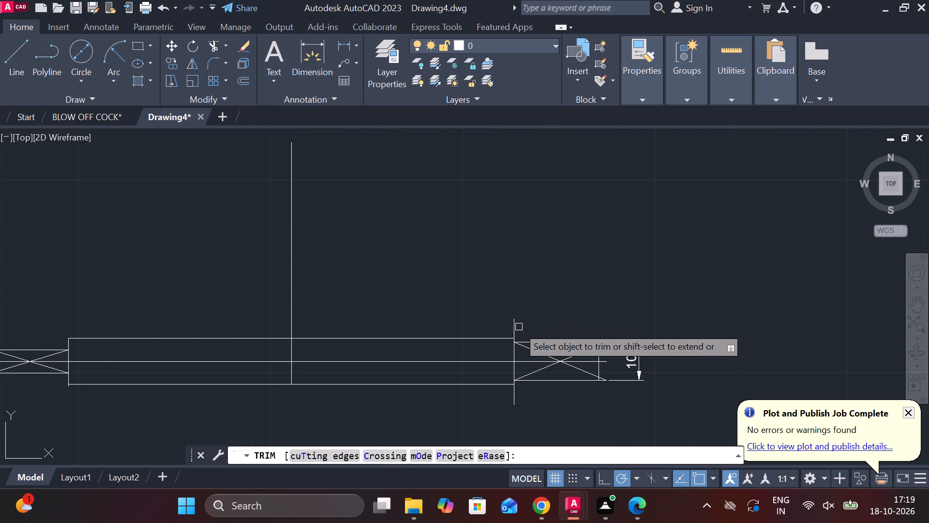
{"action": "left_click", "coordinate": [517, 326]}
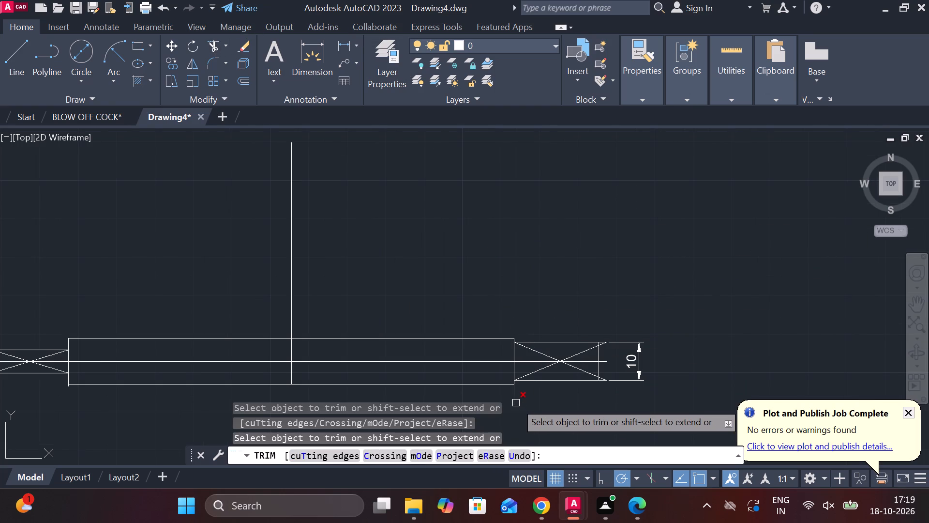
{"action": "left_click", "coordinate": [515, 402]}
{"action": "scroll", "coordinate": [607, 296], "scroll_direction": "down", "scroll_amount": 1}
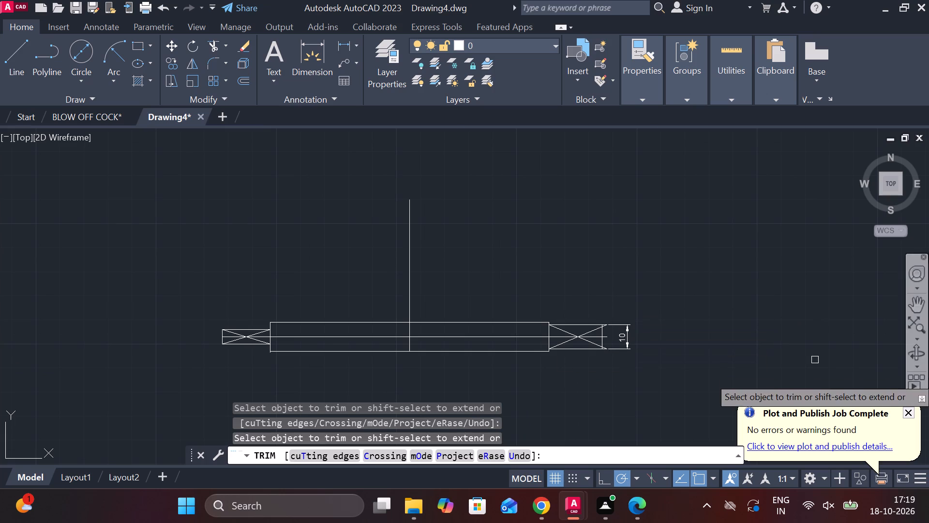
{"action": "scroll", "coordinate": [220, 362], "scroll_direction": "up", "scroll_amount": 4}
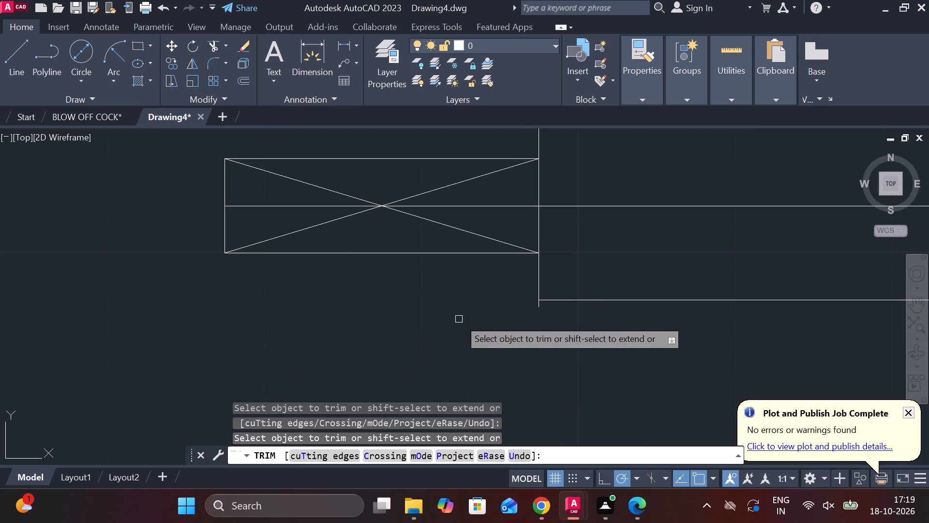
{"action": "left_click", "coordinate": [539, 308]}
{"action": "scroll", "coordinate": [565, 252], "scroll_direction": "down", "scroll_amount": 3}
Trim away the part of the body's central vertical line that projects above the upper edge.
{"action": "scroll", "coordinate": [569, 219], "scroll_direction": "up", "scroll_amount": 1}
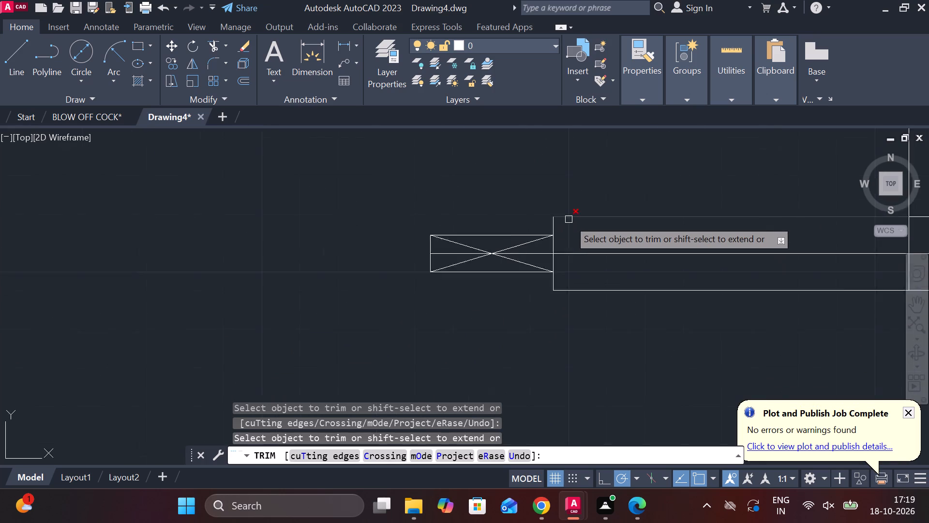
{"action": "scroll", "coordinate": [569, 219], "scroll_direction": "up", "scroll_amount": 3}
{"action": "scroll", "coordinate": [479, 186], "scroll_direction": "up", "scroll_amount": 6}
{"action": "scroll", "coordinate": [479, 186], "scroll_direction": "down", "scroll_amount": 3}
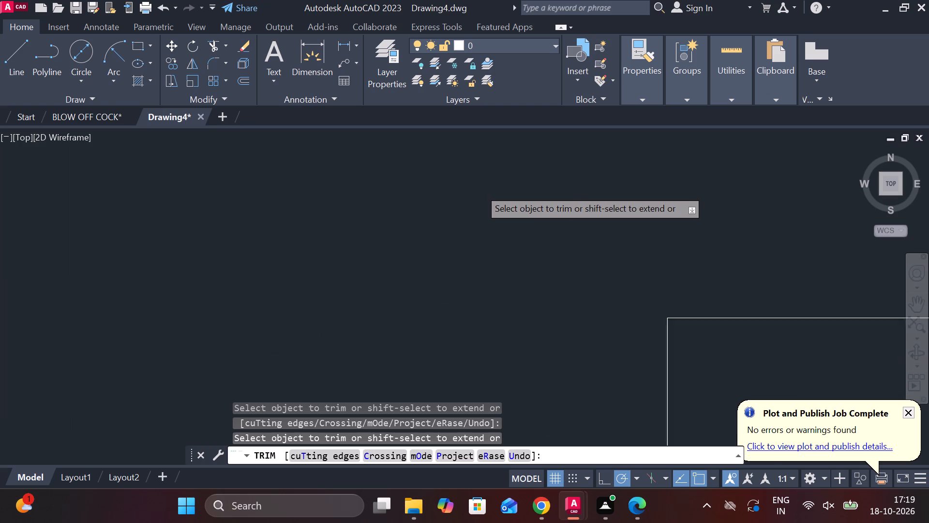
{"action": "scroll", "coordinate": [479, 189], "scroll_direction": "down", "scroll_amount": 8}
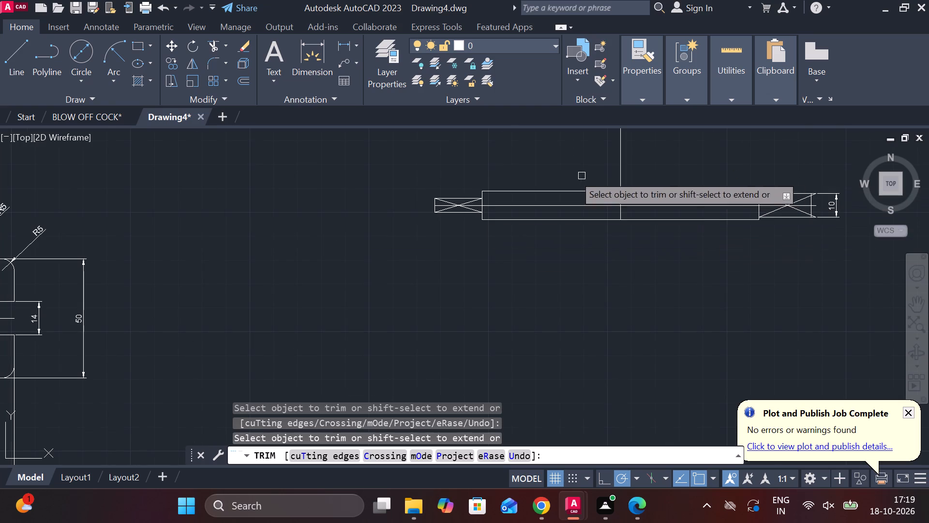
{"action": "left_click", "coordinate": [618, 140]}
{"action": "scroll", "coordinate": [577, 154], "scroll_direction": "down", "scroll_amount": 3}
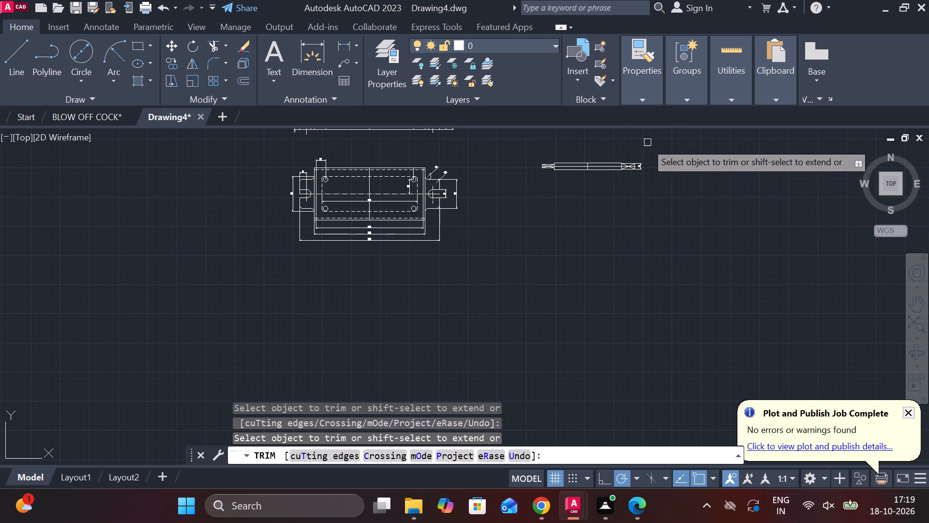
{"action": "scroll", "coordinate": [641, 142], "scroll_direction": "up", "scroll_amount": 4}
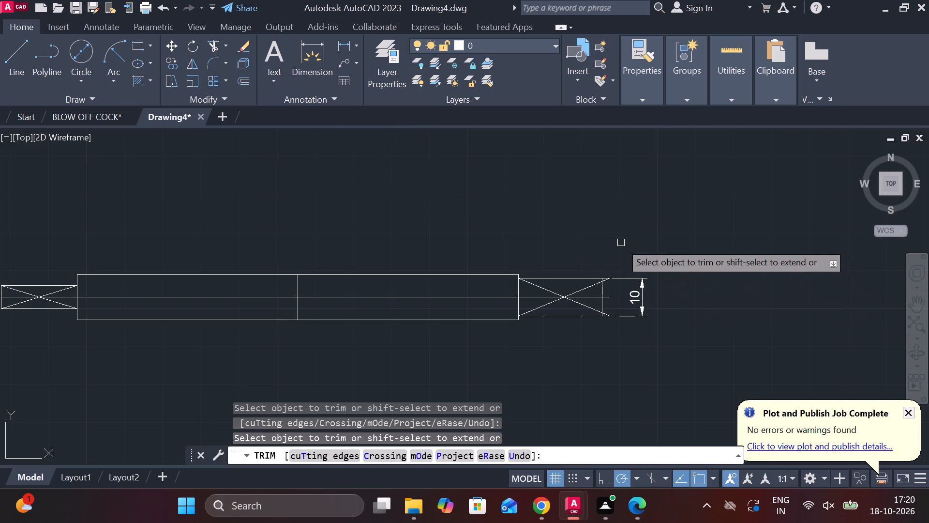
{"action": "key", "text": "Escape"}
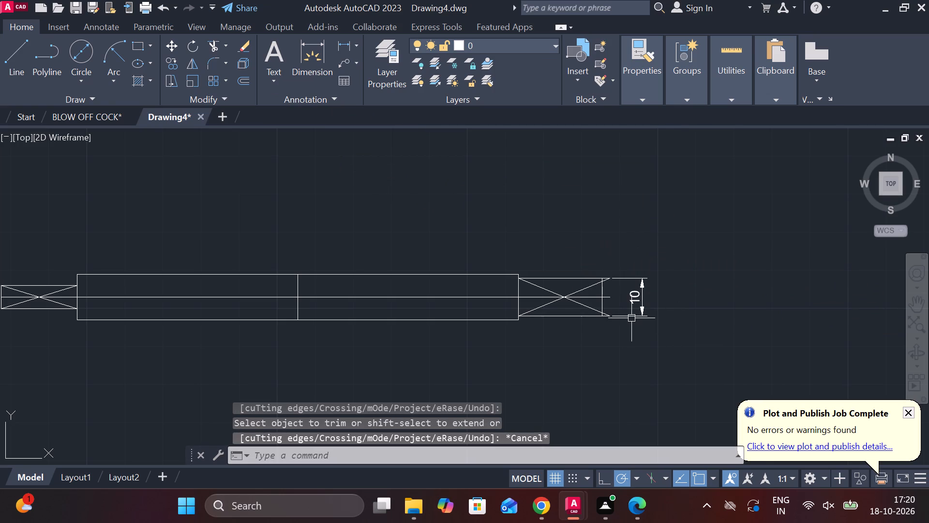
Delete the height dimension beside the right end block.
{"action": "left_click", "coordinate": [631, 318]}
{"action": "key", "text": "Delete"}
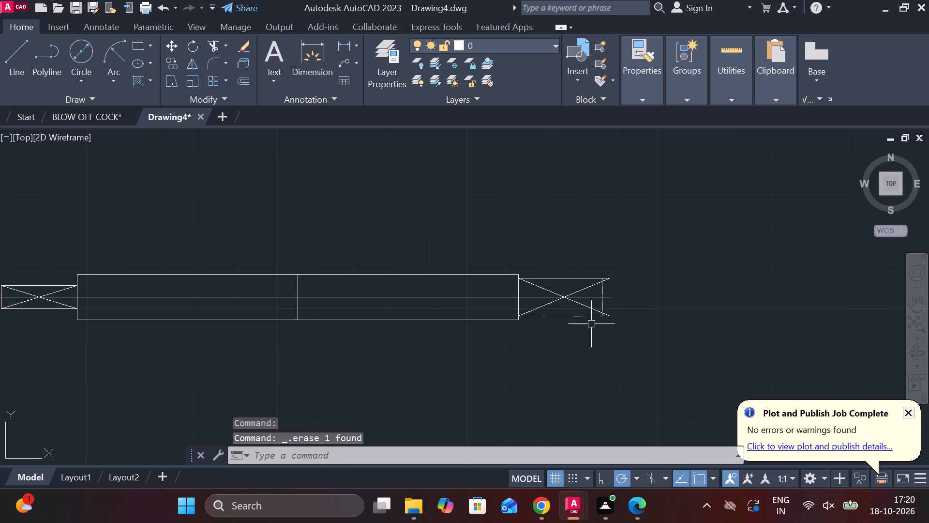
Delete both segments of the misplaced vertical line near the right end block's outer end.
{"action": "left_click", "coordinate": [602, 302]}
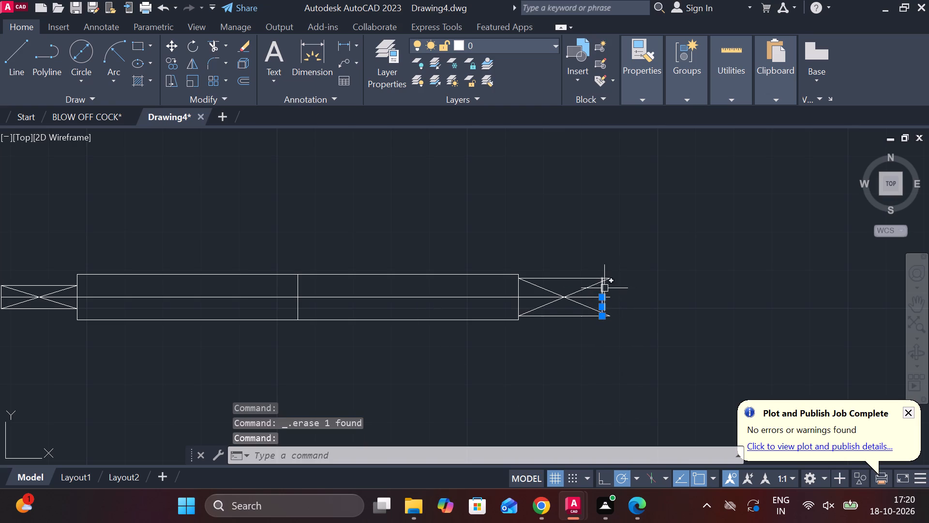
{"action": "left_click", "coordinate": [603, 288]}
{"action": "key", "text": "Delete"}
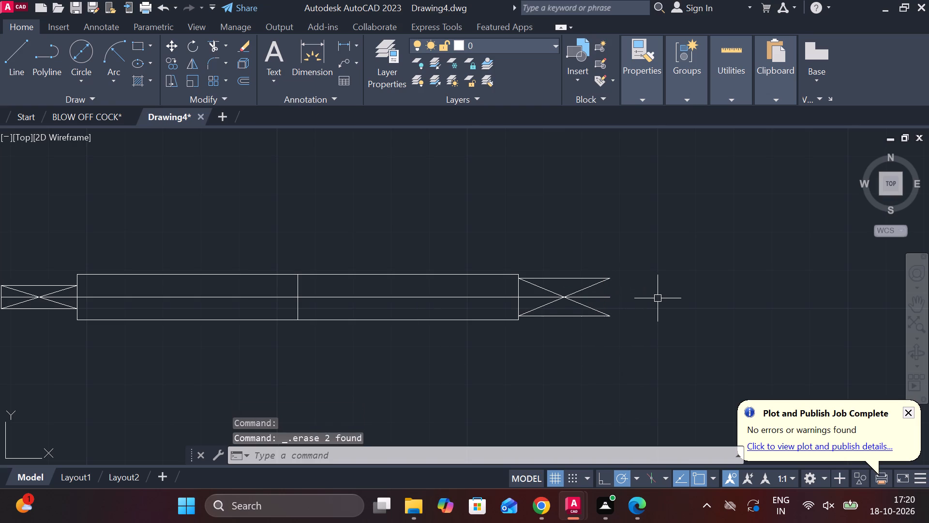
Draw a vertical line closing the right end block's outer end, from its upper edge's endpoint to its lower edge's endpoint.
{"action": "left_click", "coordinate": [12, 48]}
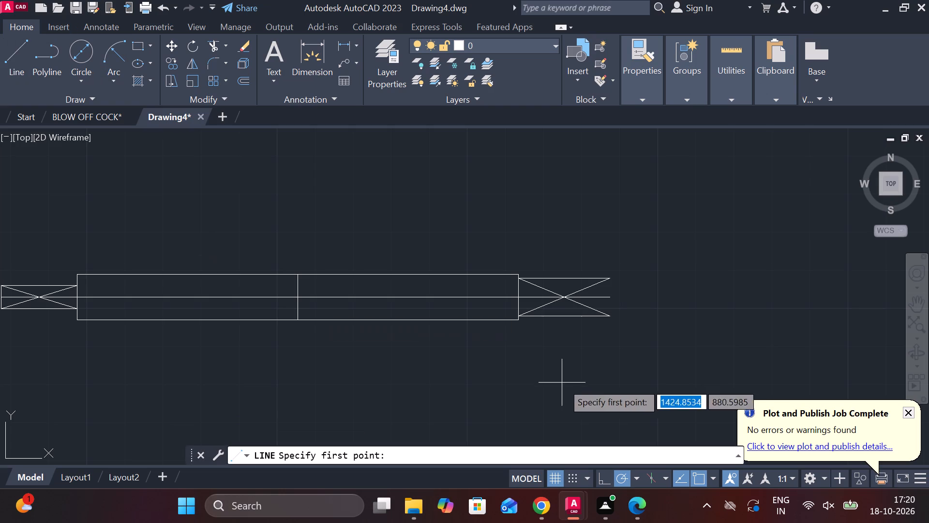
{"action": "left_click", "coordinate": [612, 278]}
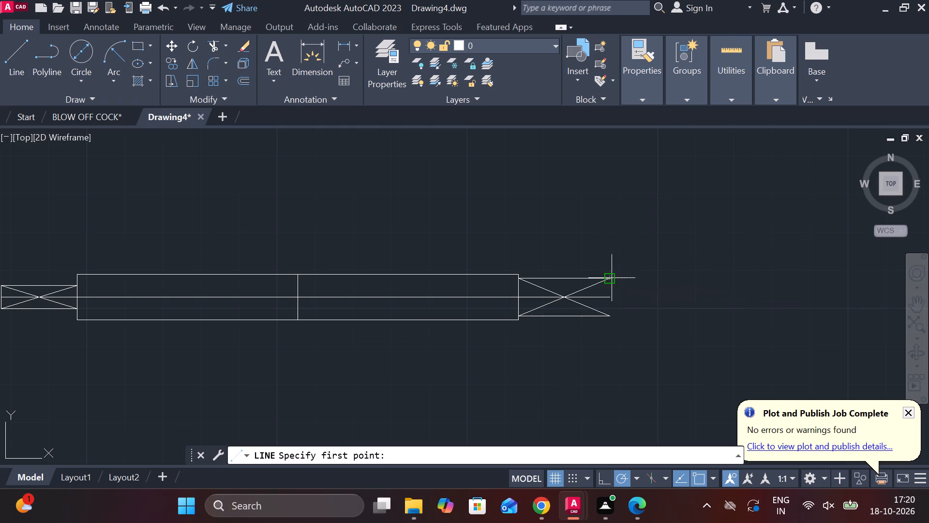
{"action": "left_click", "coordinate": [609, 319]}
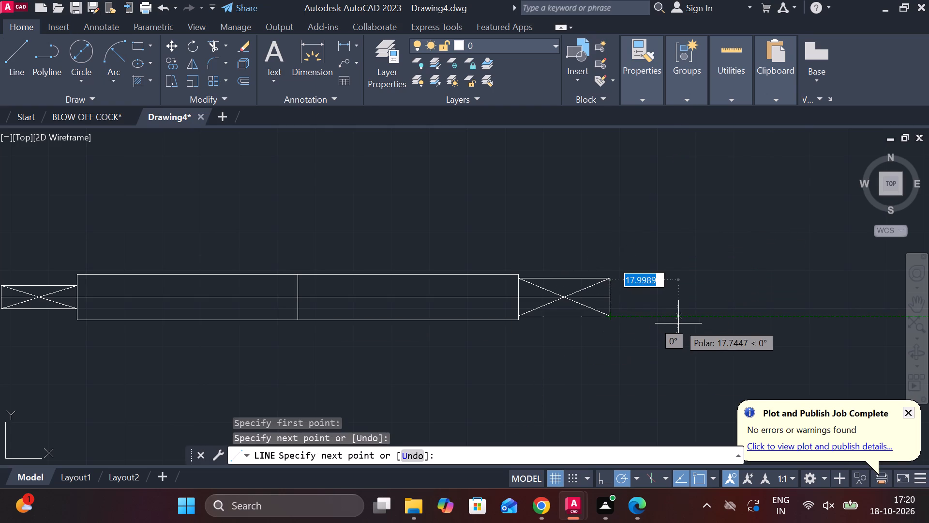
Add a horizontal linear dimension above the bar for its overall length, between the centre line's two outer ends.
{"action": "key", "text": "Escape"}
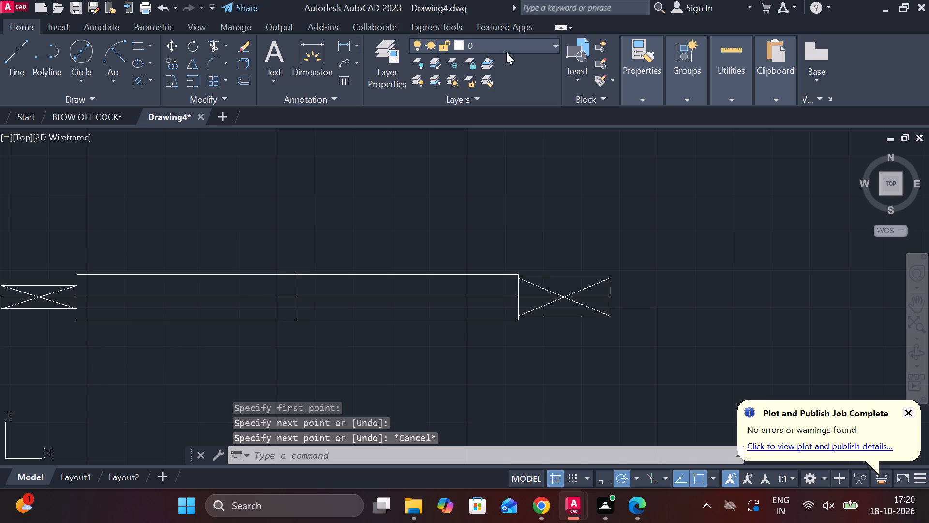
{"action": "left_click", "coordinate": [349, 44]}
{"action": "scroll", "coordinate": [287, 178], "scroll_direction": "up", "scroll_amount": 2}
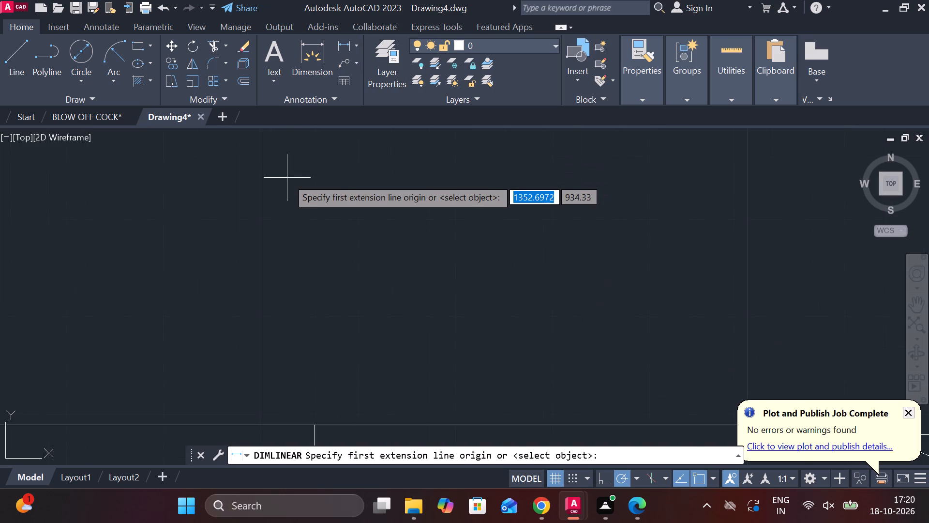
{"action": "scroll", "coordinate": [287, 178], "scroll_direction": "down", "scroll_amount": 4}
{"action": "scroll", "coordinate": [189, 197], "scroll_direction": "up", "scroll_amount": 3}
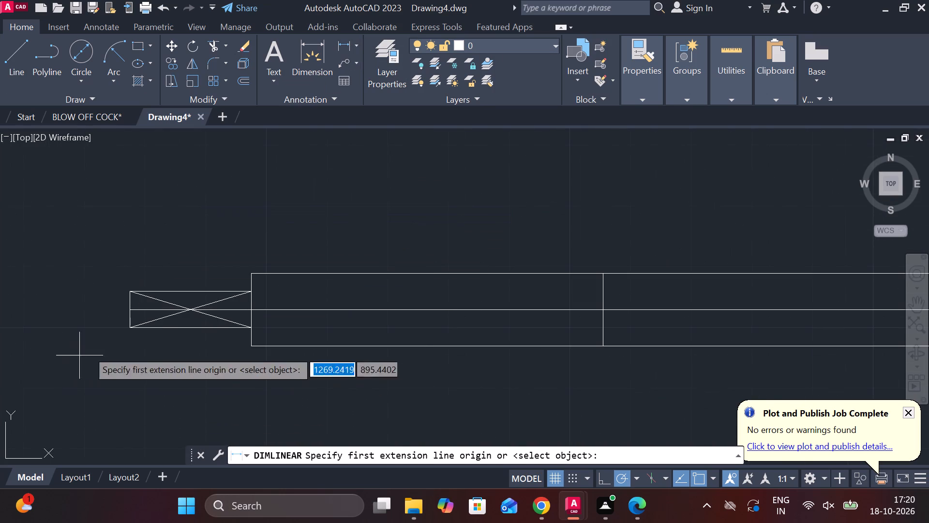
{"action": "left_click", "coordinate": [127, 309]}
{"action": "scroll", "coordinate": [491, 271], "scroll_direction": "down", "scroll_amount": 2}
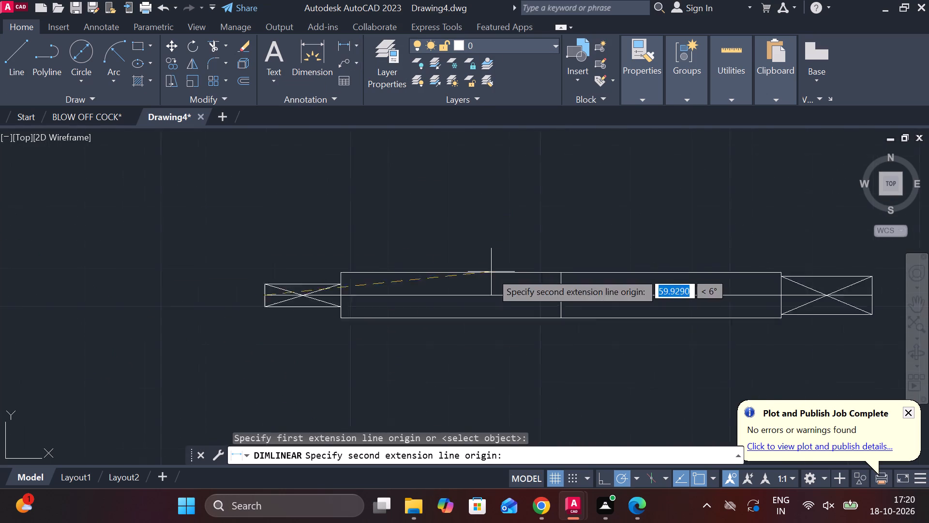
{"action": "scroll", "coordinate": [491, 273], "scroll_direction": "down", "scroll_amount": 3}
{"action": "scroll", "coordinate": [556, 269], "scroll_direction": "up", "scroll_amount": 3}
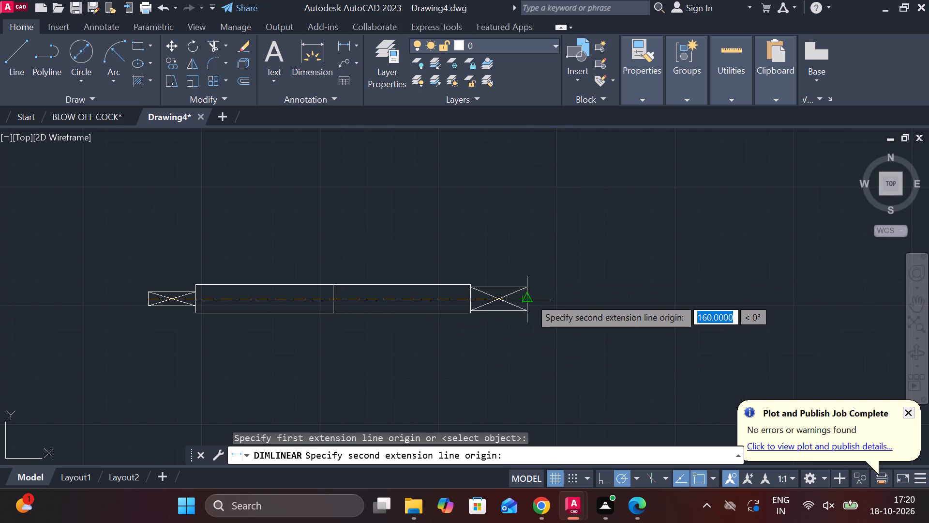
{"action": "left_click", "coordinate": [530, 298]}
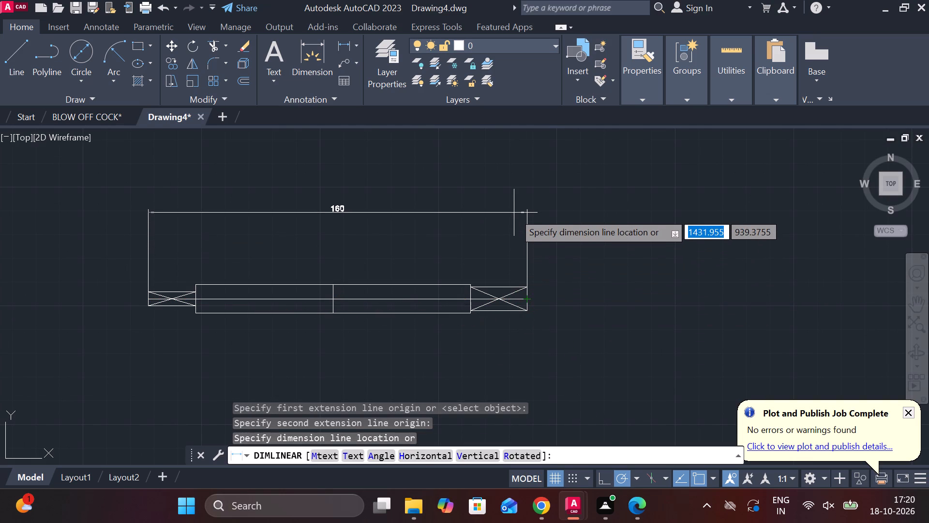
{"action": "scroll", "coordinate": [514, 213], "scroll_direction": "down", "scroll_amount": 2}
{"action": "scroll", "coordinate": [514, 213], "scroll_direction": "up", "scroll_amount": 4}
{"action": "scroll", "coordinate": [514, 213], "scroll_direction": "down", "scroll_amount": 2}
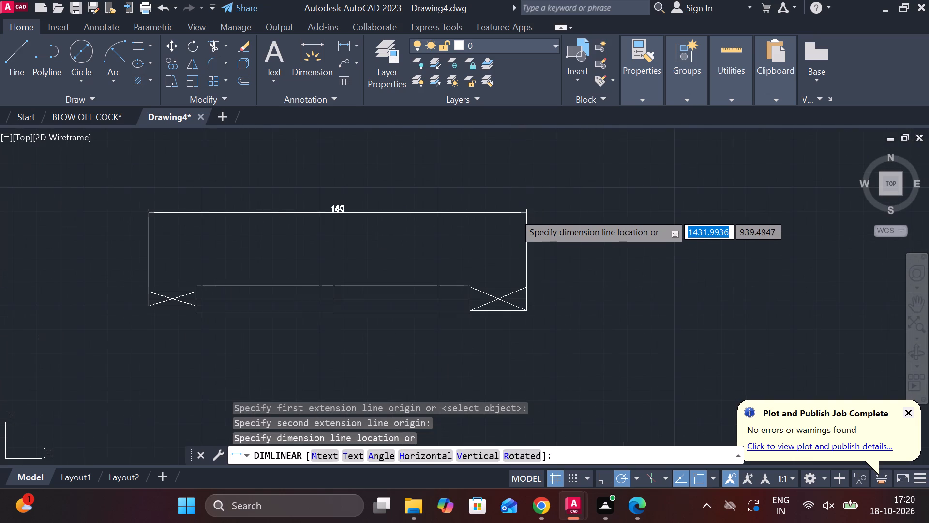
{"action": "left_click", "coordinate": [514, 213]}
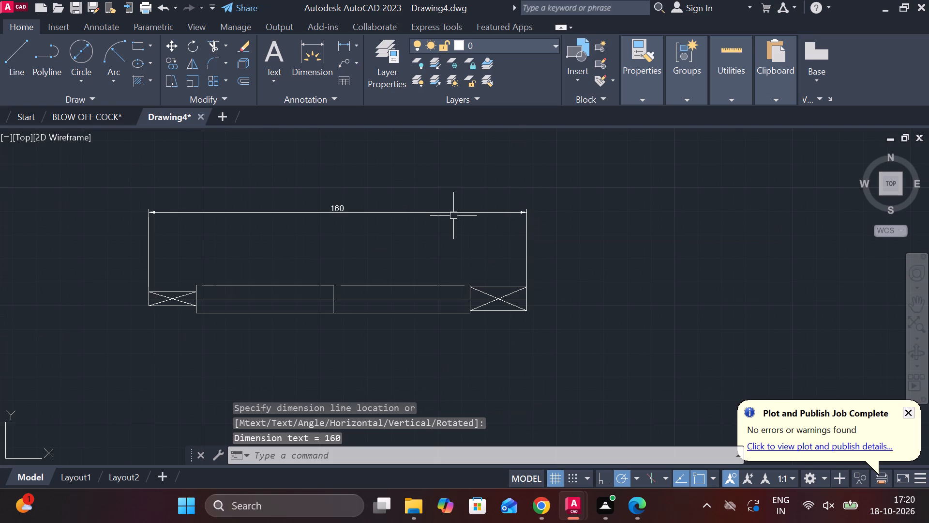
Move the overall length dimension closer to the bar's upper edge, leaving its text as it is.
{"action": "left_click", "coordinate": [339, 210]}
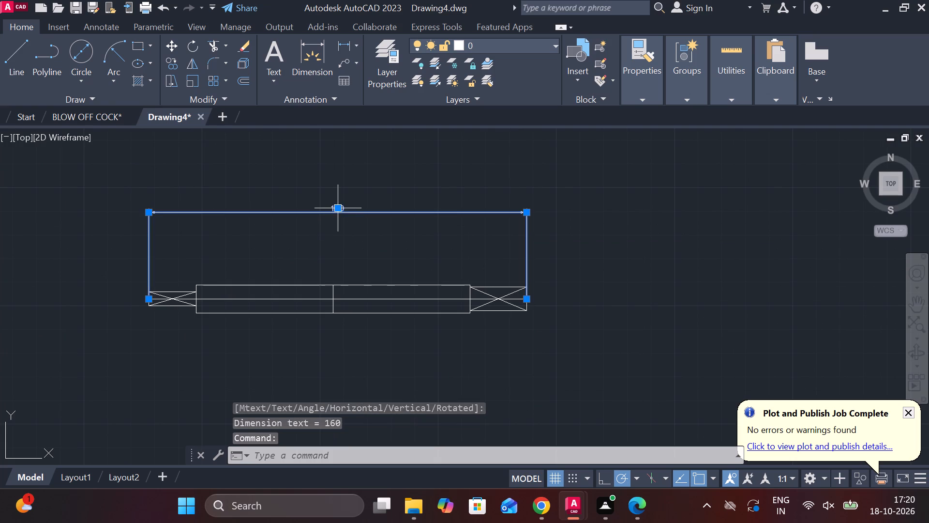
{"action": "left_click", "coordinate": [335, 210]}
{"action": "left_click_drag", "start_coordinate": [335, 212], "coordinate": [333, 230]}
{"action": "left_click_drag", "start_coordinate": [335, 251], "coordinate": [336, 257]}
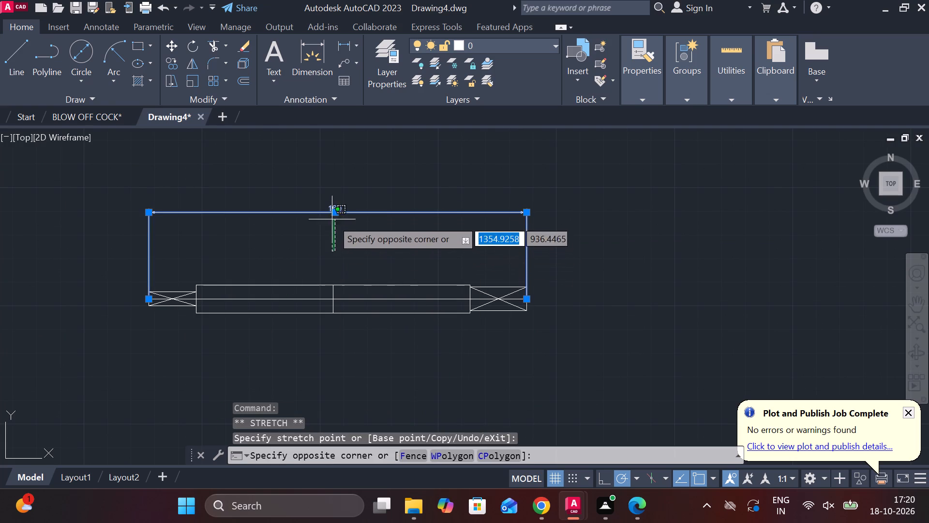
{"action": "key", "text": "Escape"}
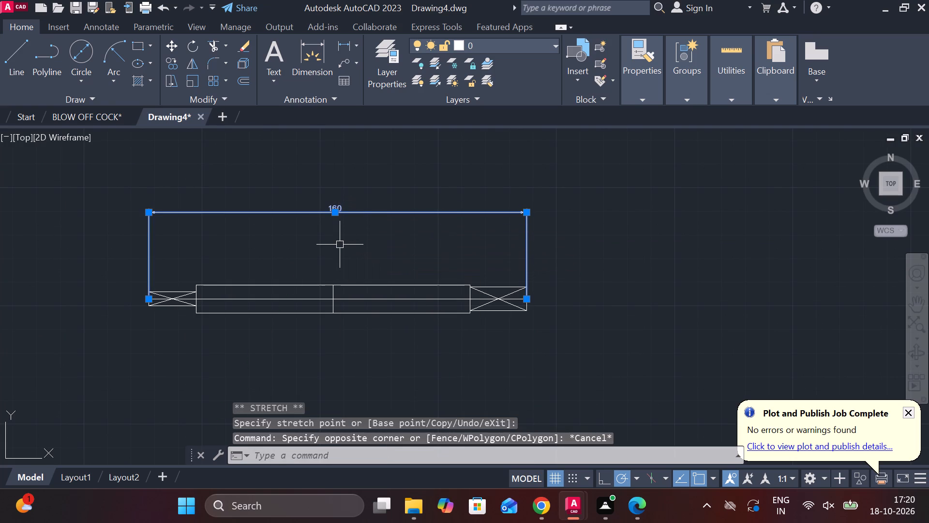
{"action": "left_click", "coordinate": [335, 214]}
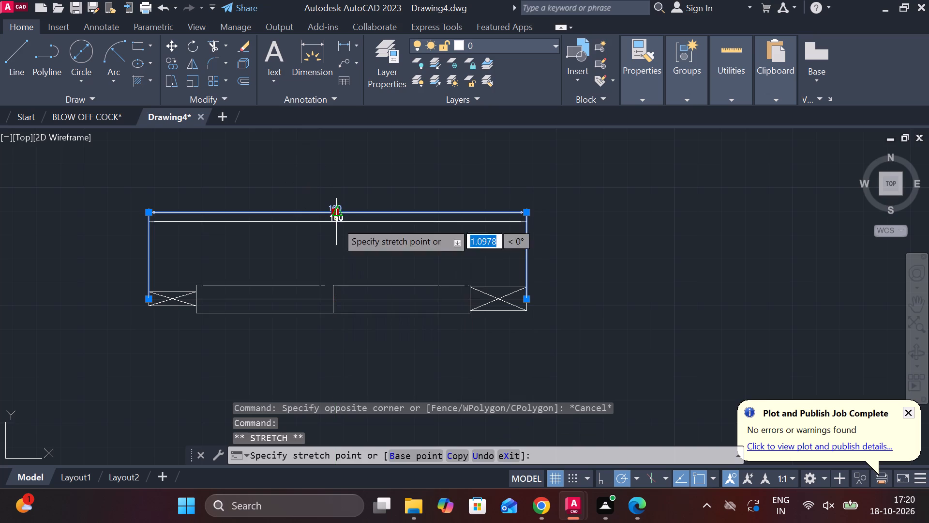
{"action": "double_click", "coordinate": [339, 253]}
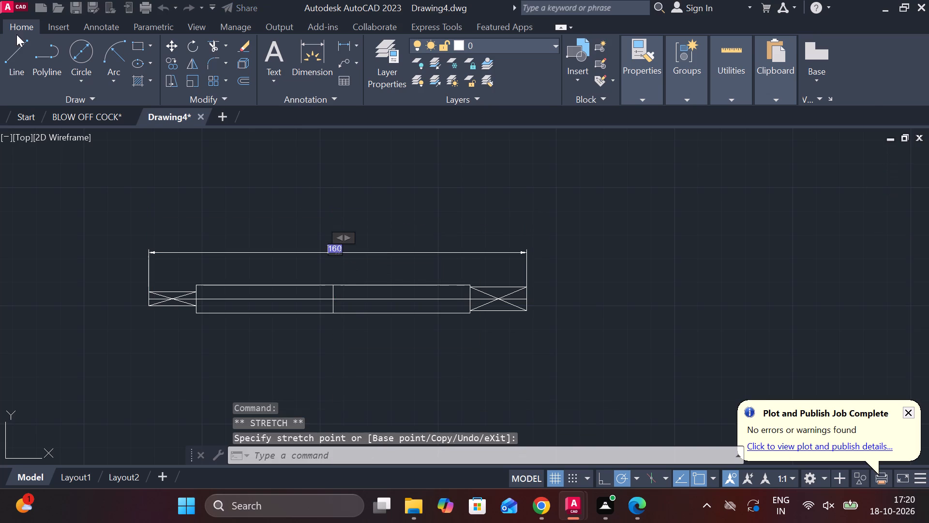
{"action": "left_click", "coordinate": [872, 73]}
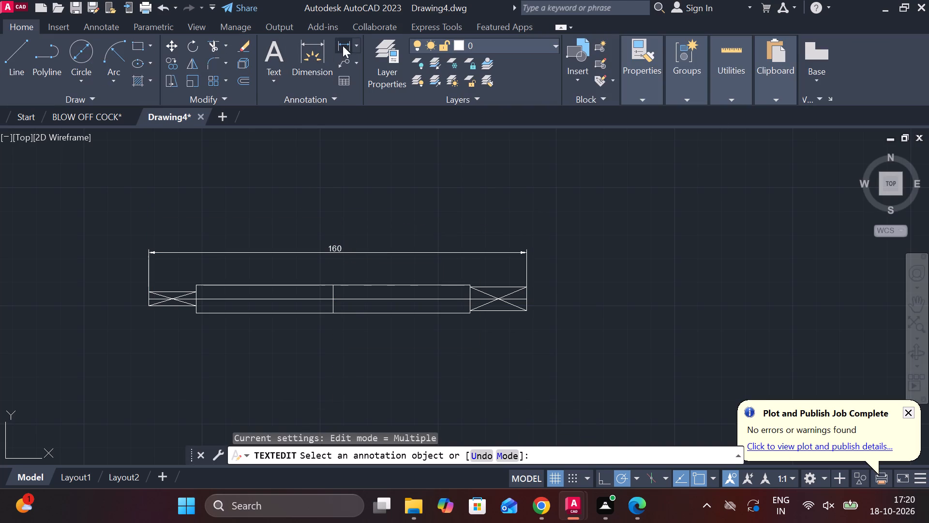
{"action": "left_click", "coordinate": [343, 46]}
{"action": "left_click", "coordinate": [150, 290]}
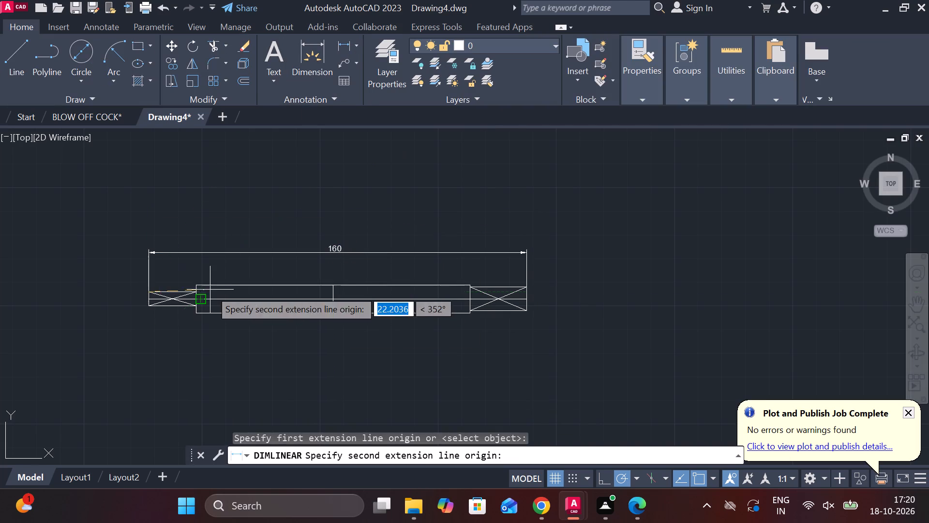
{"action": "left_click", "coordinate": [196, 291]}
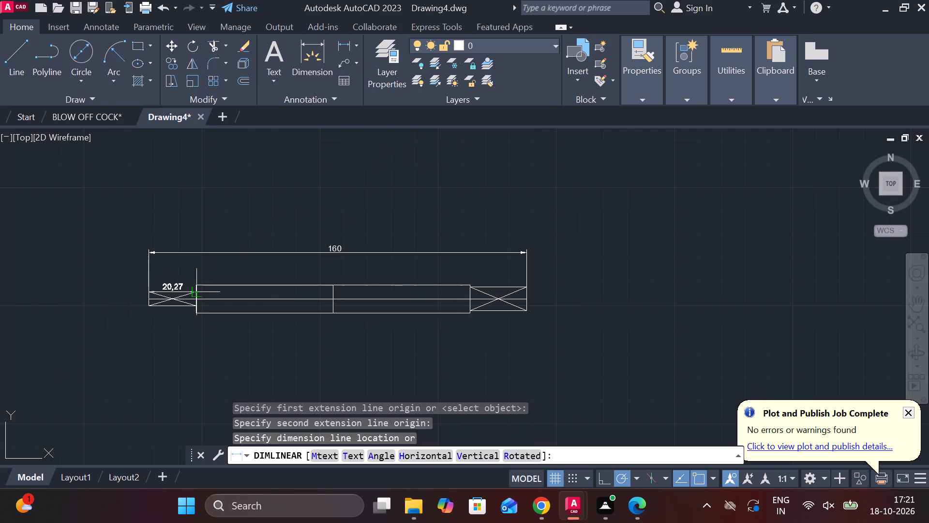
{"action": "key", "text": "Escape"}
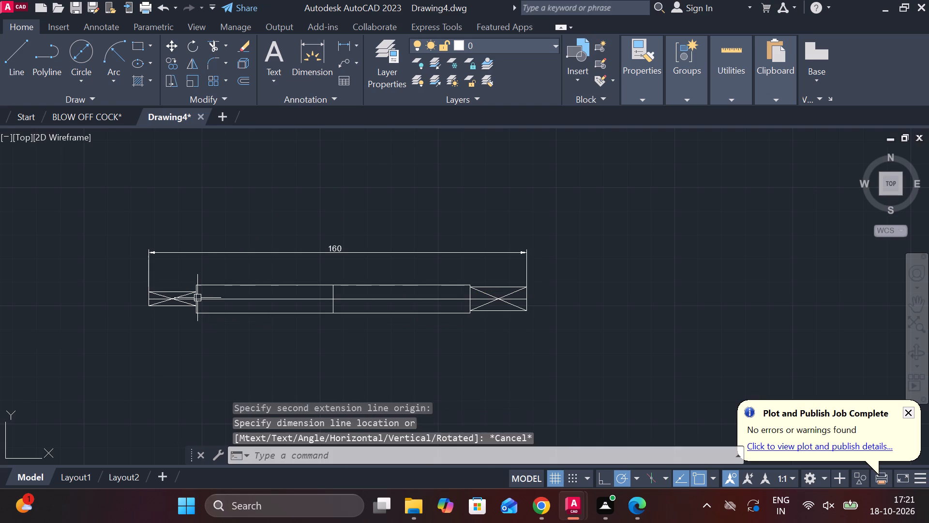
Dimension the left end block's length between its upper corners, placing it below the overall length dimension.
{"action": "left_click", "coordinate": [339, 41]}
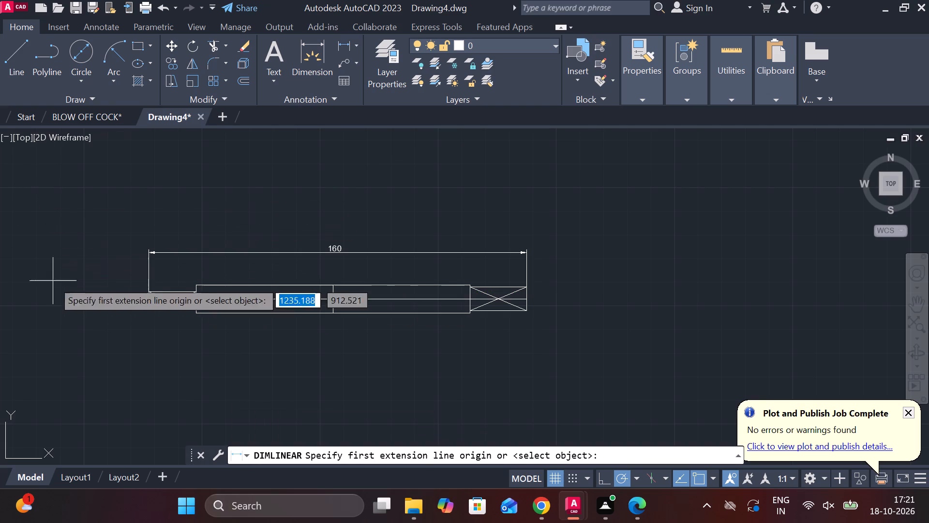
{"action": "scroll", "coordinate": [130, 280], "scroll_direction": "up", "scroll_amount": 3}
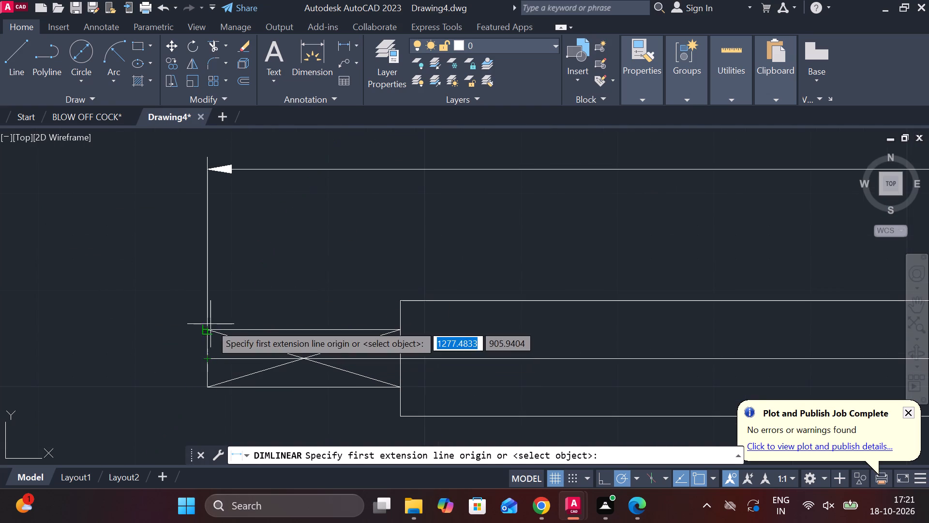
{"action": "left_click", "coordinate": [210, 327]}
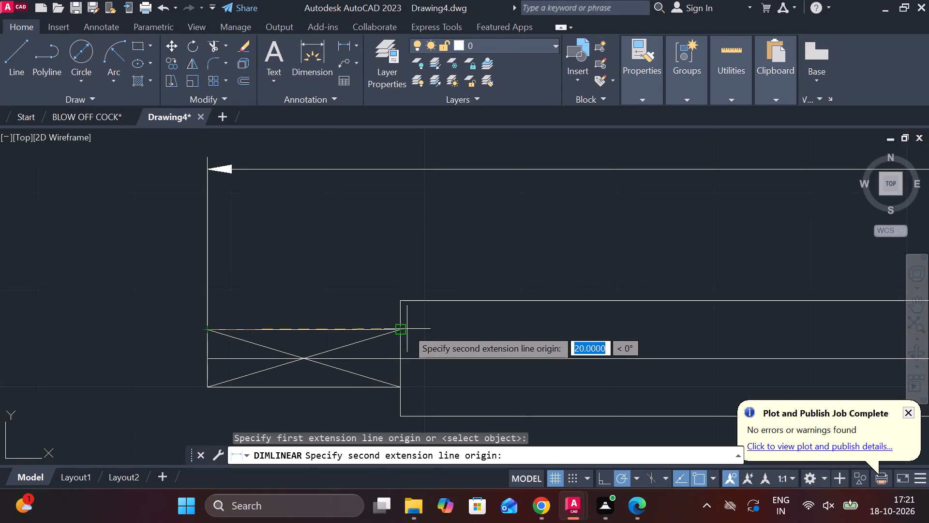
{"action": "left_click", "coordinate": [403, 330]}
{"action": "left_click", "coordinate": [355, 270]}
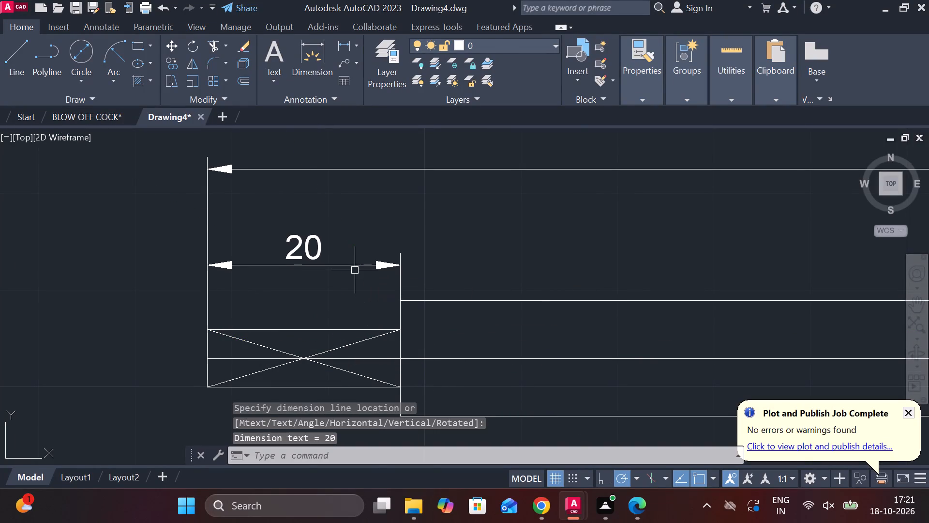
Dimension the right end block's length between its upper corners, placing it below the overall length dimension.
{"action": "scroll", "coordinate": [681, 279], "scroll_direction": "down", "scroll_amount": 2}
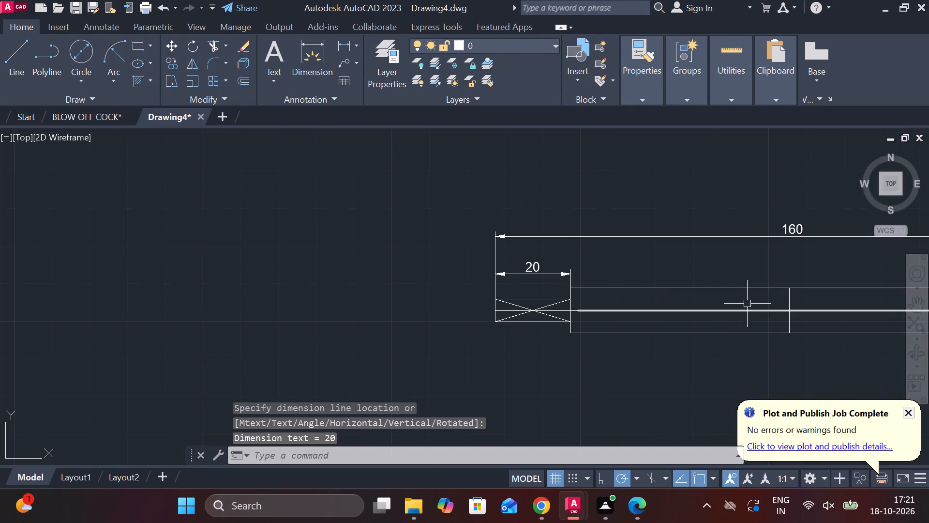
{"action": "scroll", "coordinate": [749, 299], "scroll_direction": "down", "scroll_amount": 2}
{"action": "scroll", "coordinate": [885, 297], "scroll_direction": "up", "scroll_amount": 3}
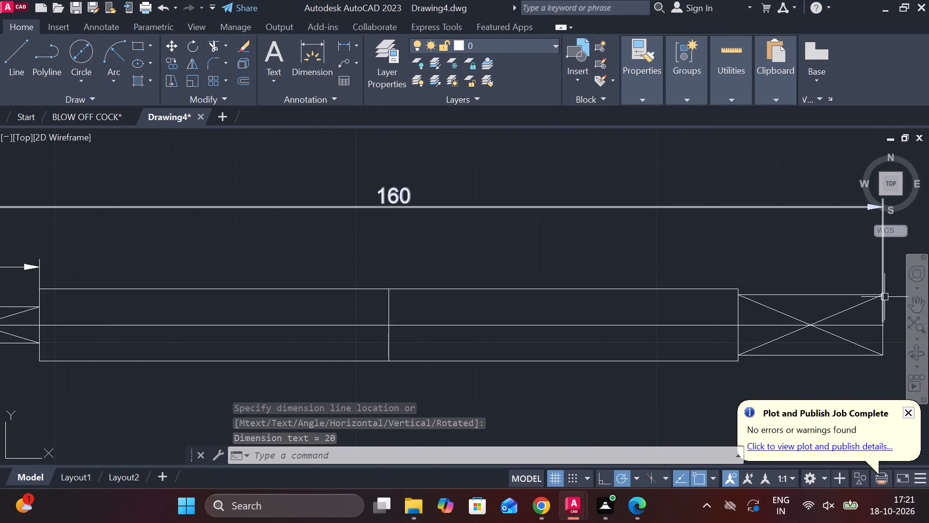
{"action": "left_click", "coordinate": [348, 46]}
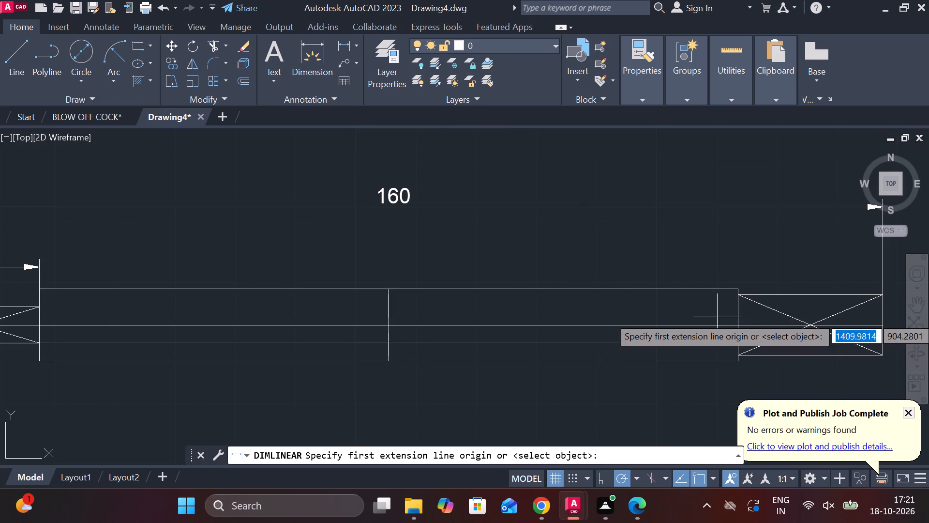
{"action": "left_click", "coordinate": [743, 294]}
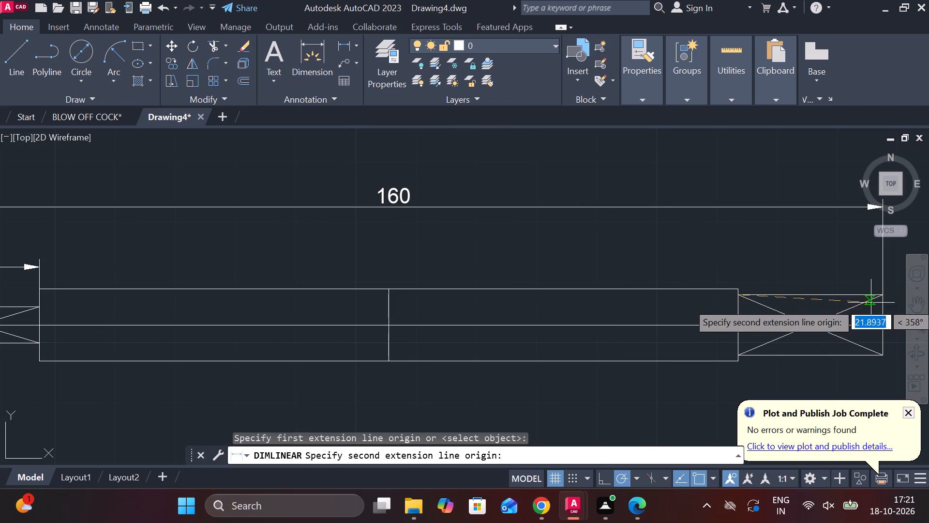
{"action": "left_click", "coordinate": [883, 294]}
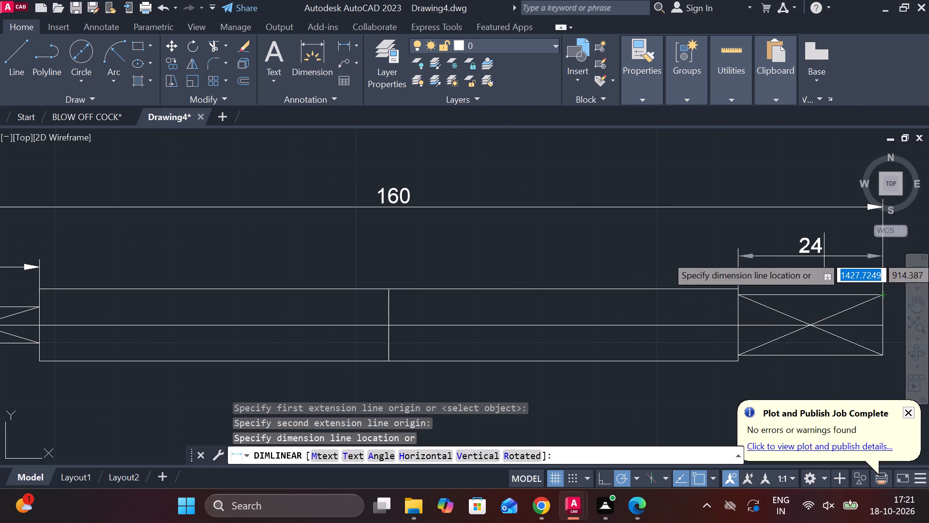
{"action": "left_click", "coordinate": [822, 248]}
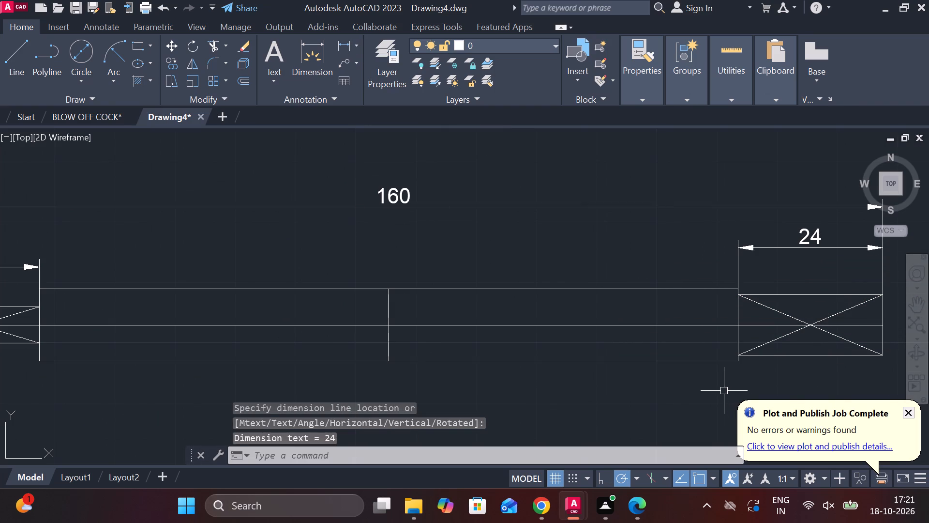
Dimension the right end block's height between its outer corners, placing the vertical dimension just outside that end.
{"action": "scroll", "coordinate": [724, 391], "scroll_direction": "down", "scroll_amount": 3}
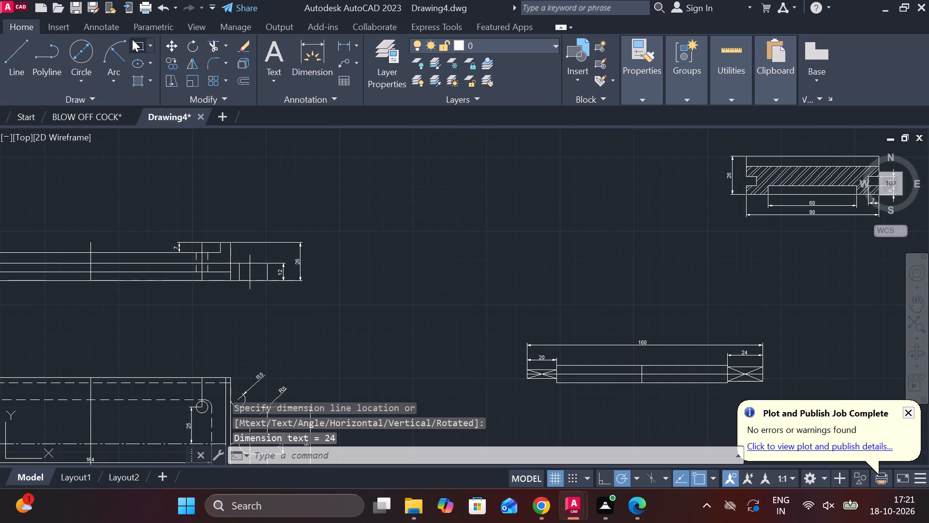
{"action": "left_click", "coordinate": [340, 48]}
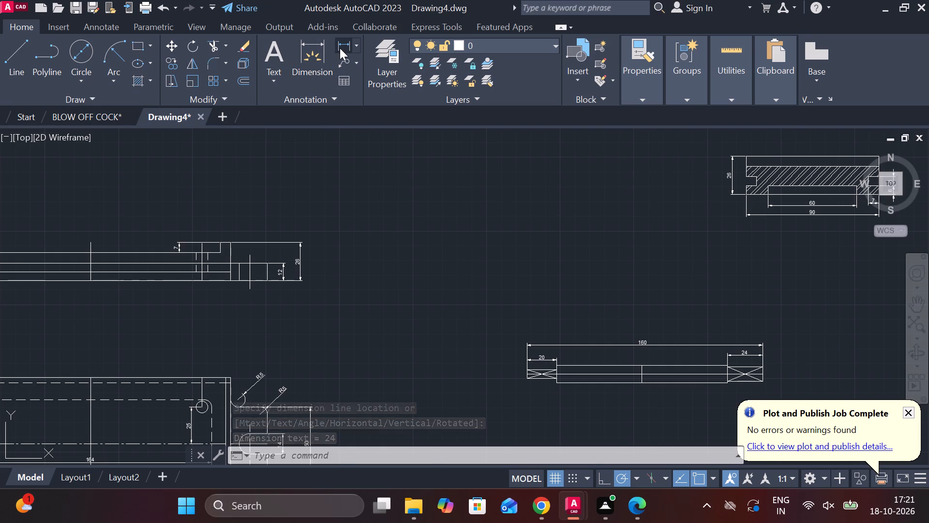
{"action": "scroll", "coordinate": [494, 396], "scroll_direction": "up", "scroll_amount": 3}
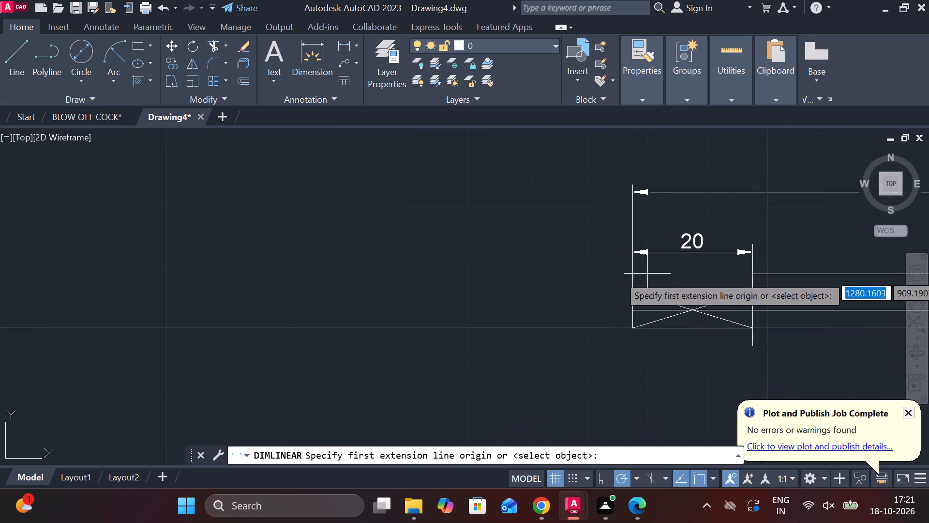
{"action": "scroll", "coordinate": [731, 304], "scroll_direction": "down", "scroll_amount": 4}
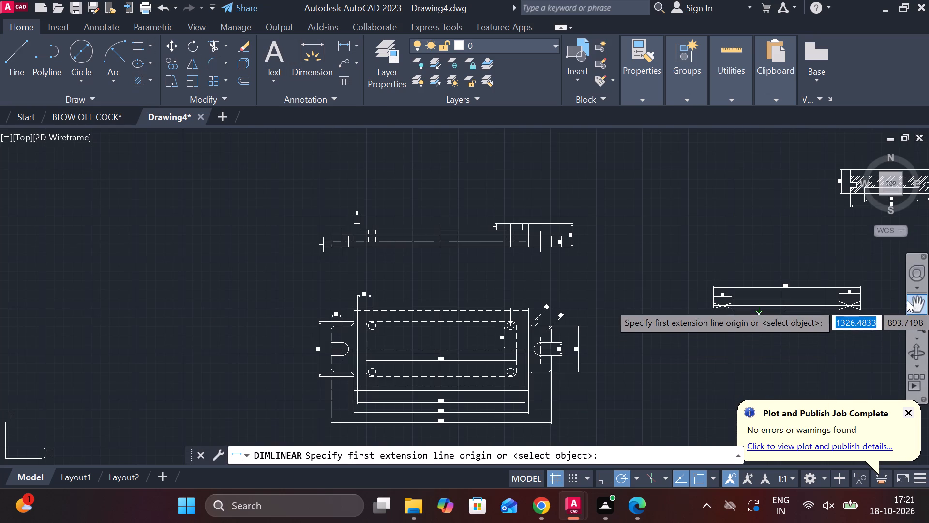
{"action": "scroll", "coordinate": [890, 308], "scroll_direction": "up", "scroll_amount": 3}
{"action": "scroll", "coordinate": [841, 288], "scroll_direction": "up", "scroll_amount": 1}
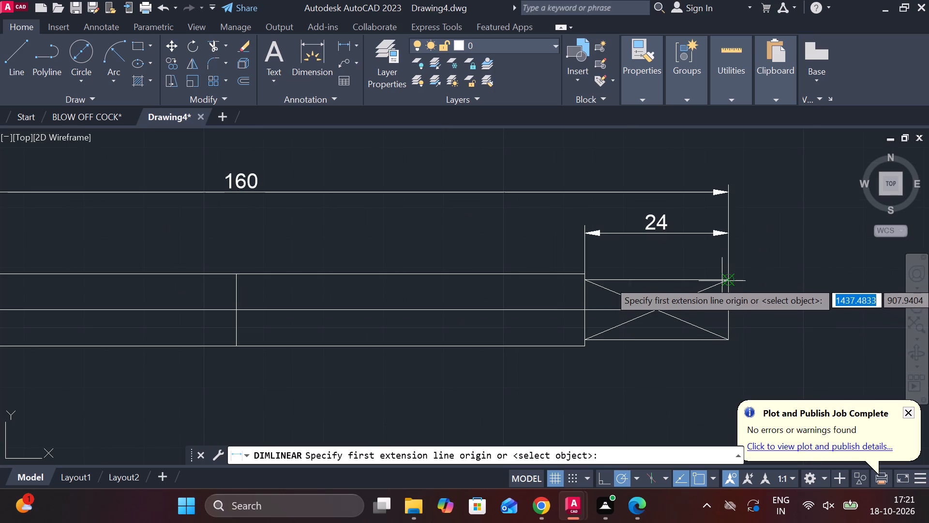
{"action": "left_click", "coordinate": [725, 281]}
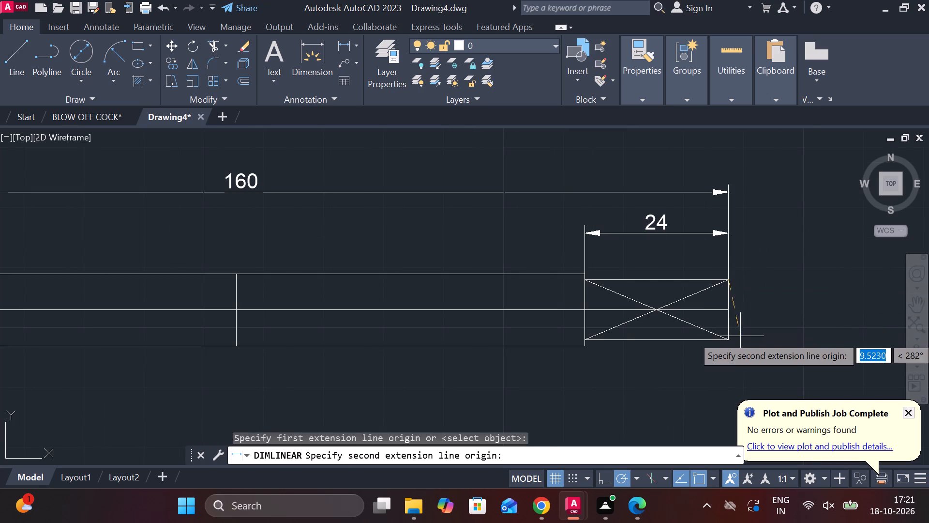
{"action": "left_click", "coordinate": [727, 337]}
{"action": "left_click", "coordinate": [771, 332]}
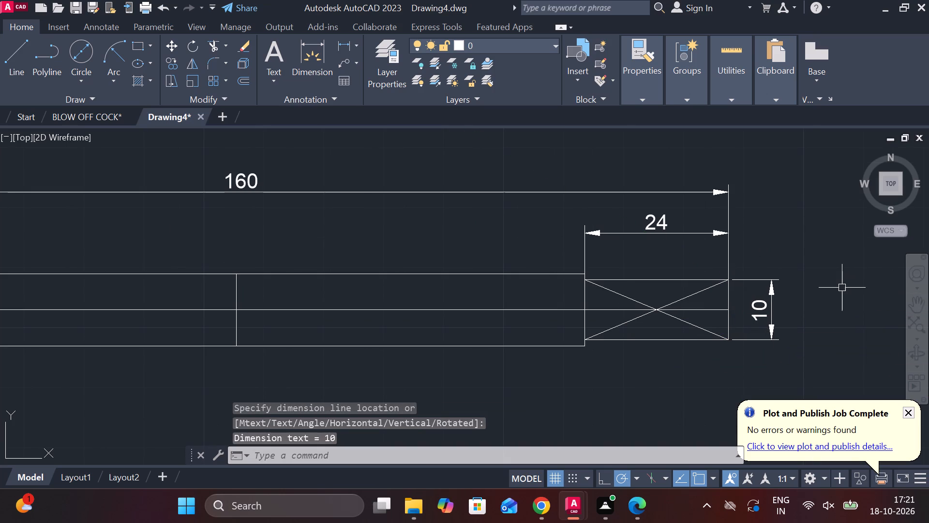
Draw a horizontal centre line about 32 units long, aligned with the bar's axis and starting about 14 units beyond its right end.
{"action": "left_click", "coordinate": [24, 57]}
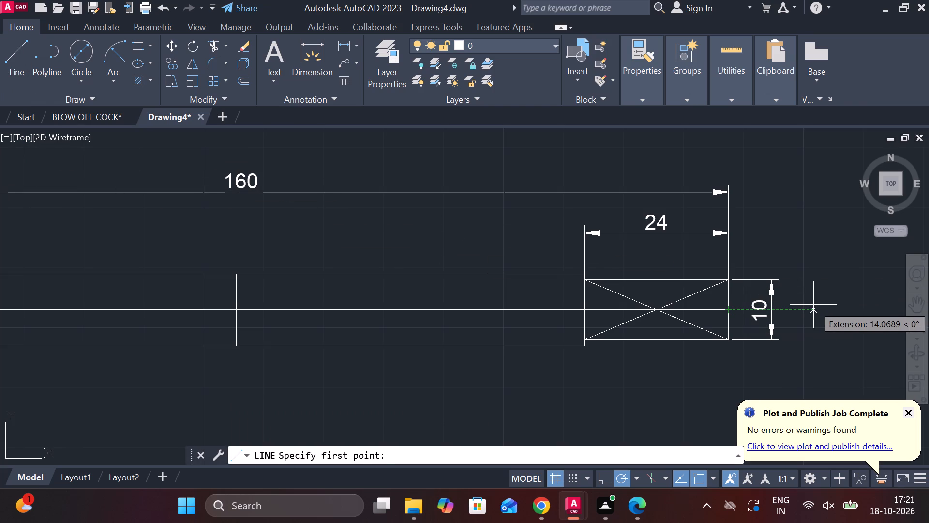
{"action": "left_click", "coordinate": [813, 305]}
{"action": "scroll", "coordinate": [904, 304], "scroll_direction": "down", "scroll_amount": 1}
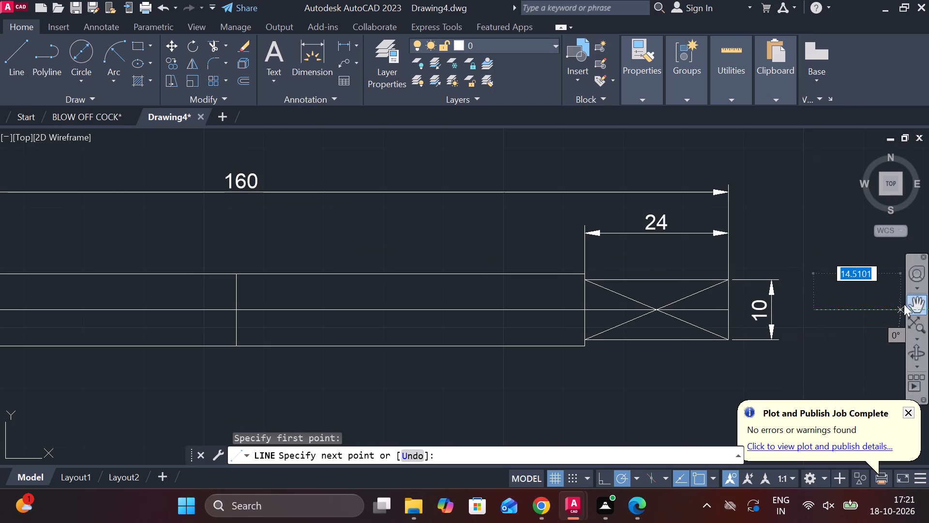
{"action": "scroll", "coordinate": [270, 284], "scroll_direction": "down", "scroll_amount": 2}
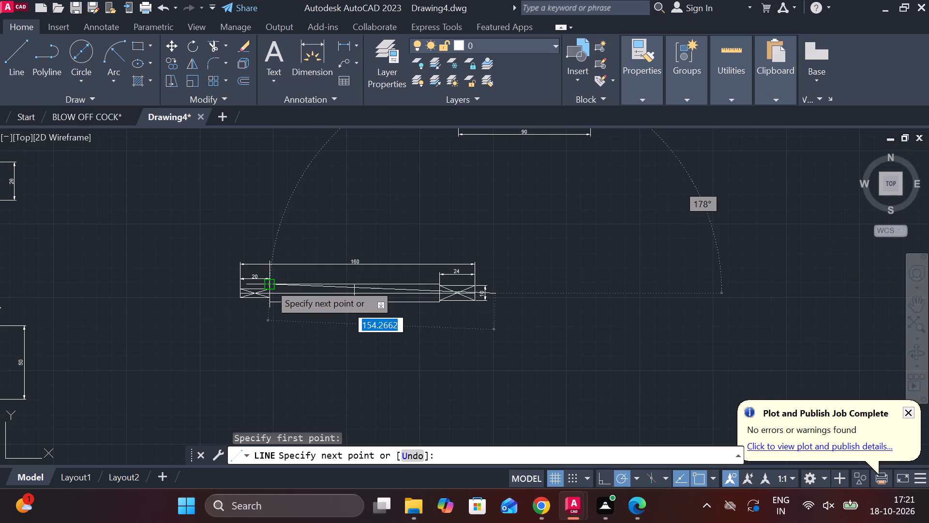
{"action": "left_click", "coordinate": [542, 294]}
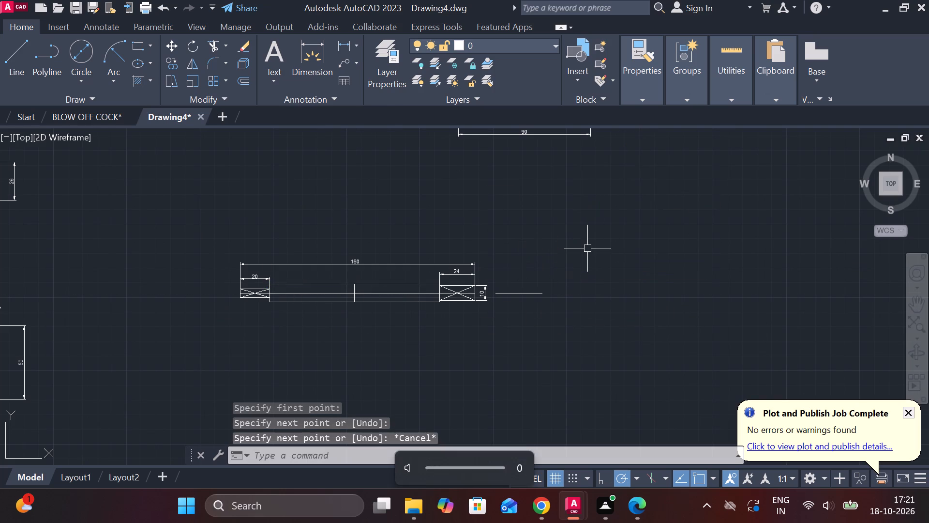
Draw a vertical centre line about 22 units long crossing the new horizontal line at its midpoint.
{"action": "scroll", "coordinate": [528, 321], "scroll_direction": "up", "scroll_amount": 2}
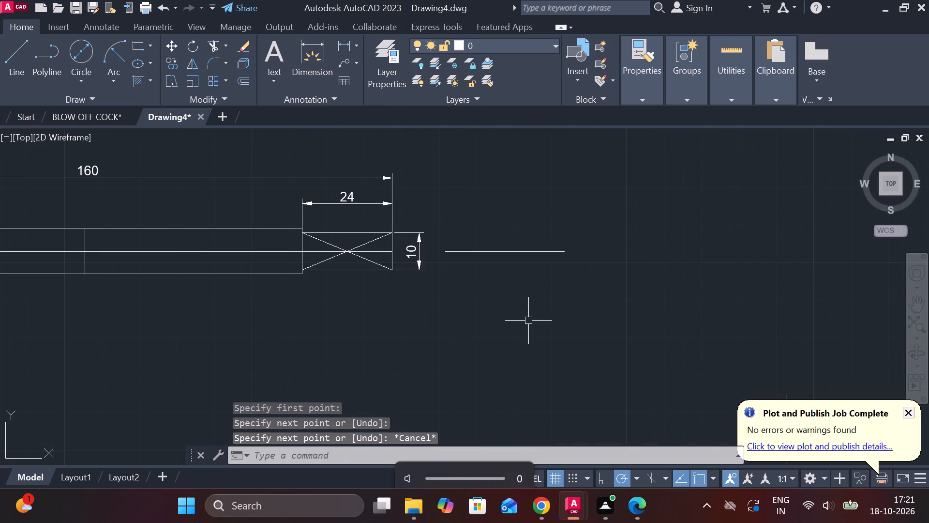
{"action": "scroll", "coordinate": [528, 321], "scroll_direction": "up", "scroll_amount": 1}
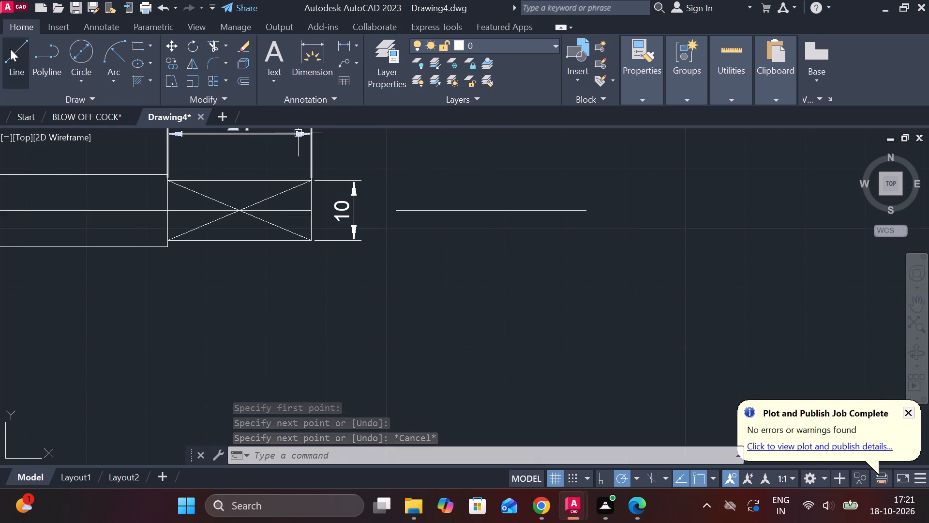
{"action": "left_click", "coordinate": [11, 50]}
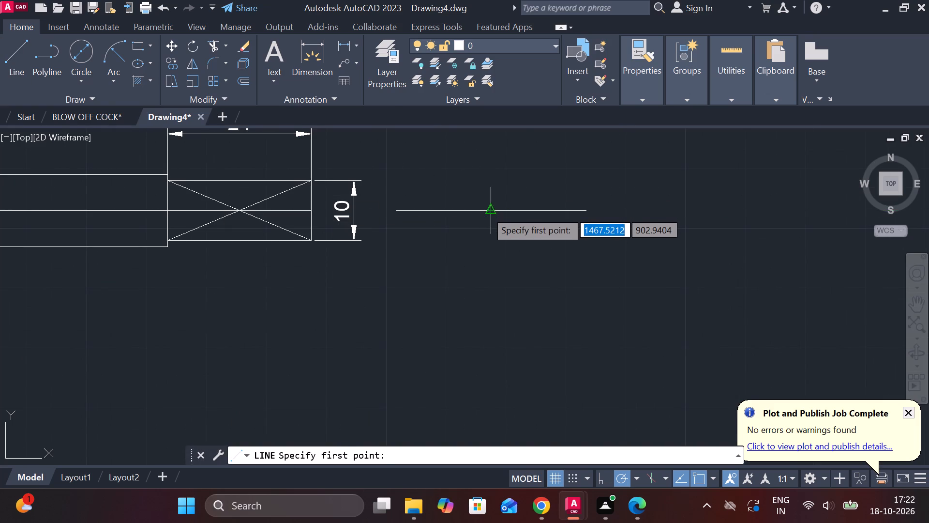
{"action": "left_click", "coordinate": [486, 211]}
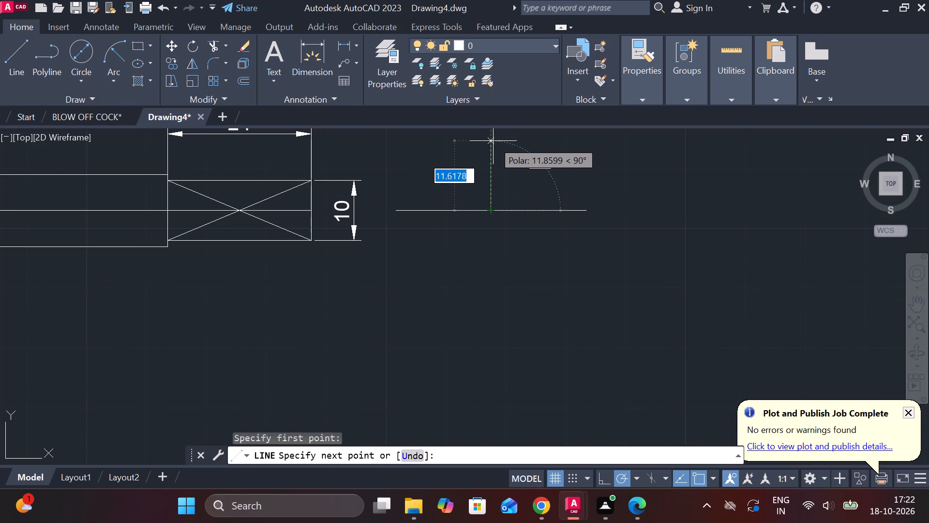
{"action": "left_click", "coordinate": [493, 141]}
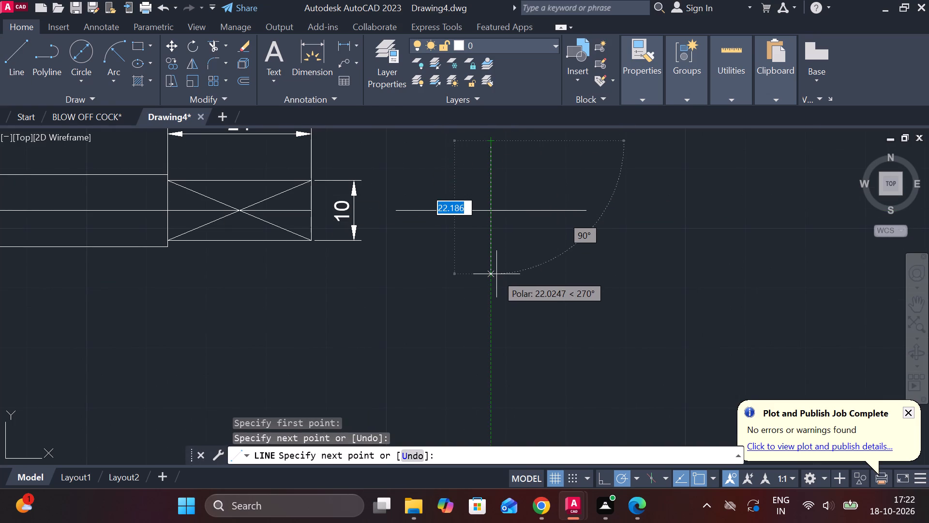
{"action": "left_click", "coordinate": [496, 274]}
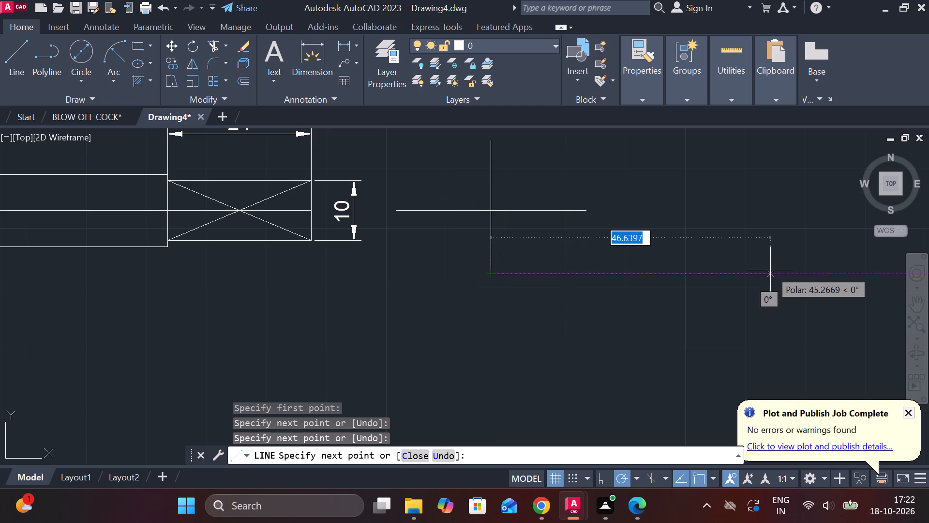
{"action": "key", "text": "Escape"}
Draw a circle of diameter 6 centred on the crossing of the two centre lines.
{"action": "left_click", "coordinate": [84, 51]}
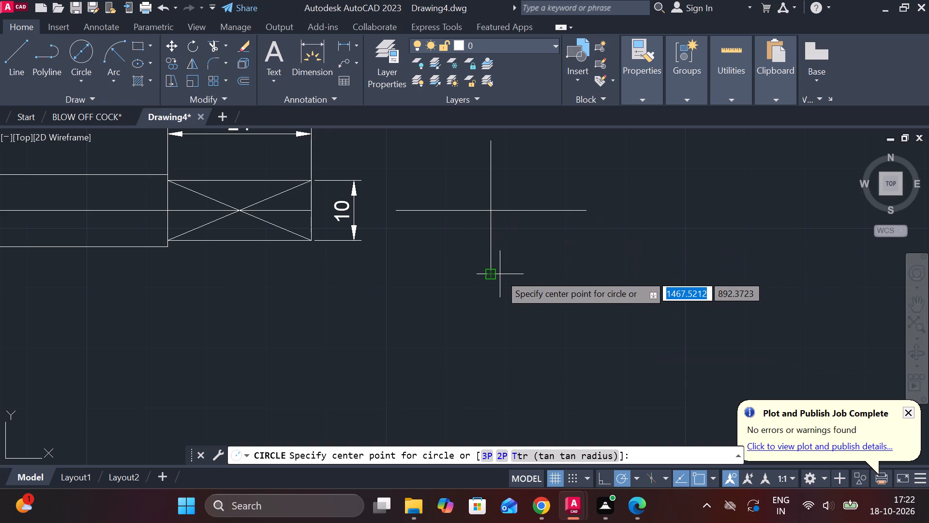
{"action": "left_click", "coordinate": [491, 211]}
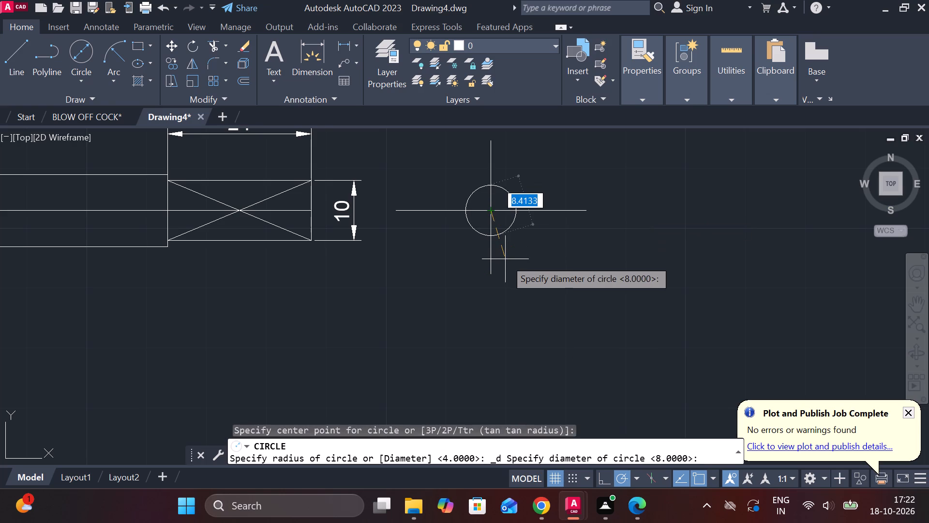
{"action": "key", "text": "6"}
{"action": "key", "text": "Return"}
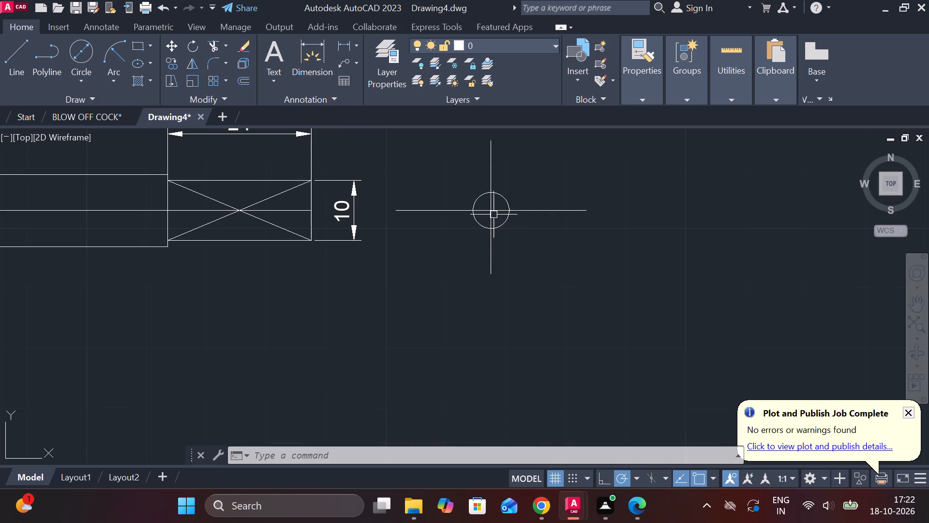
Draw a 6 by 6 square in the empty area below the crossed centre lines.
{"action": "left_click", "coordinate": [561, 211]}
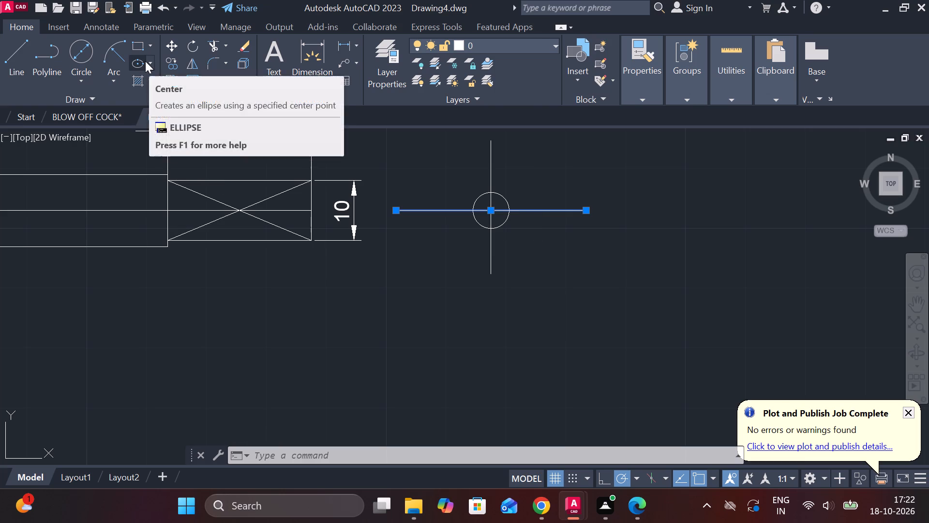
{"action": "left_click", "coordinate": [134, 47]}
{"action": "left_click", "coordinate": [339, 311]}
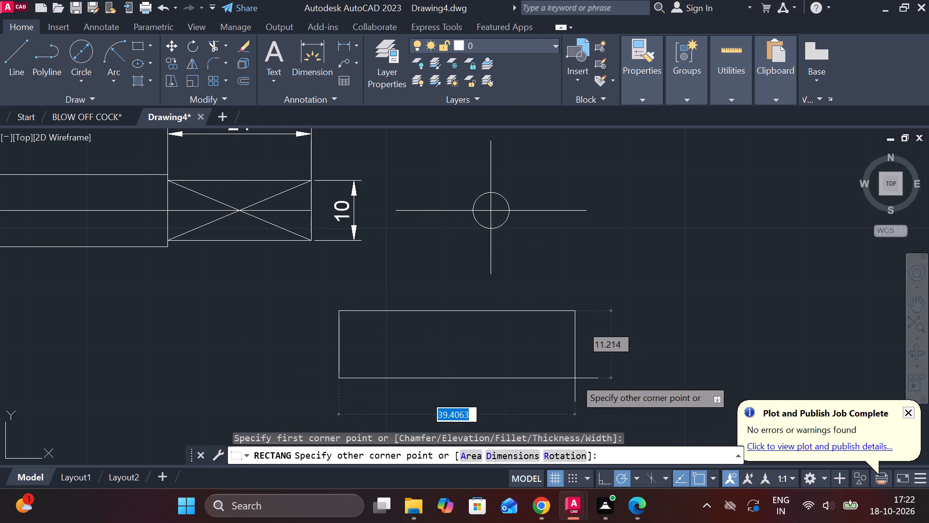
{"action": "key", "text": "6"}
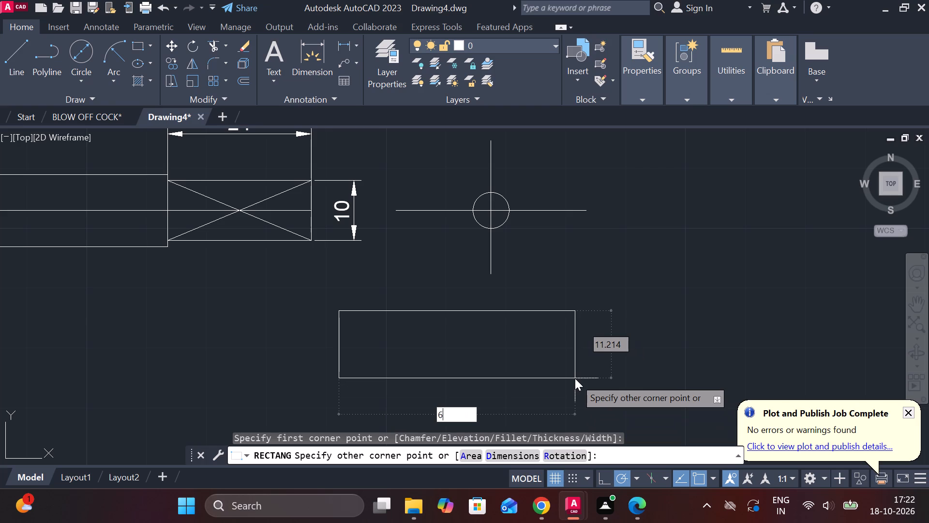
{"action": "key", "text": "Tab"}
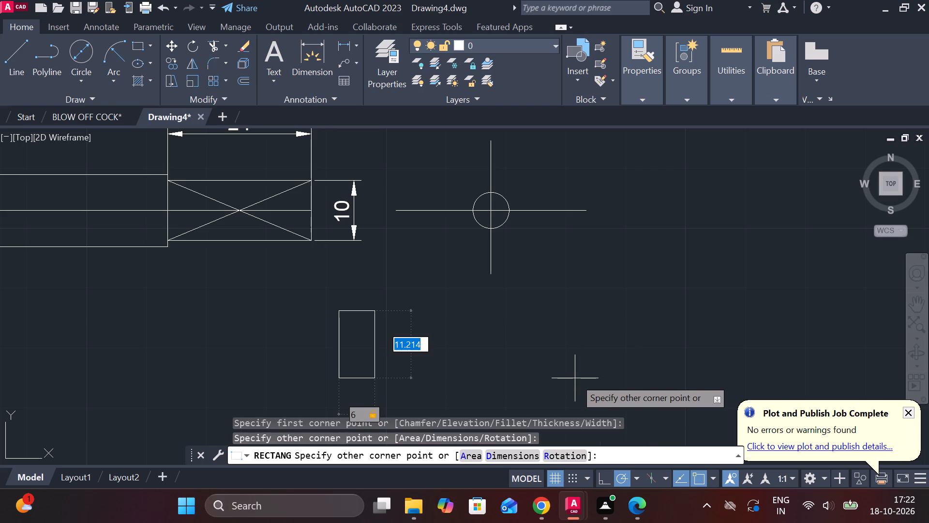
{"action": "key", "text": "6"}
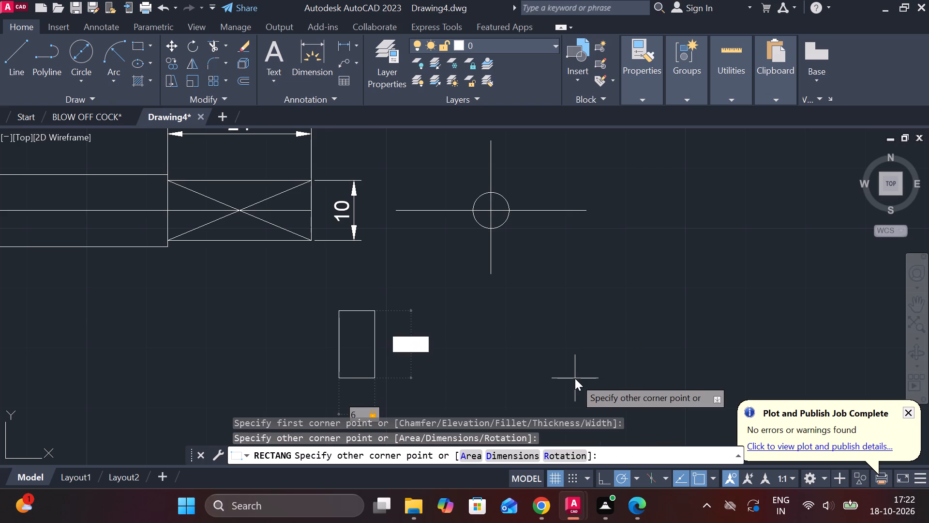
{"action": "key", "text": "Return"}
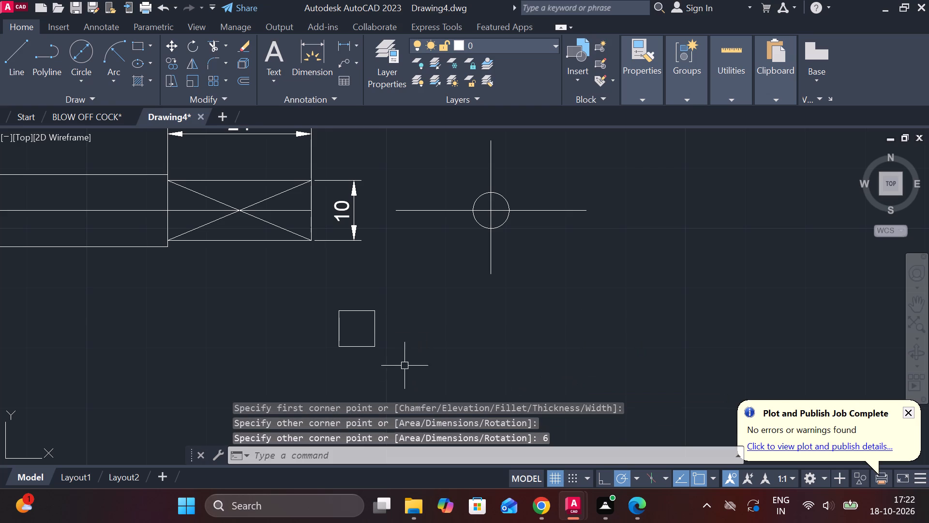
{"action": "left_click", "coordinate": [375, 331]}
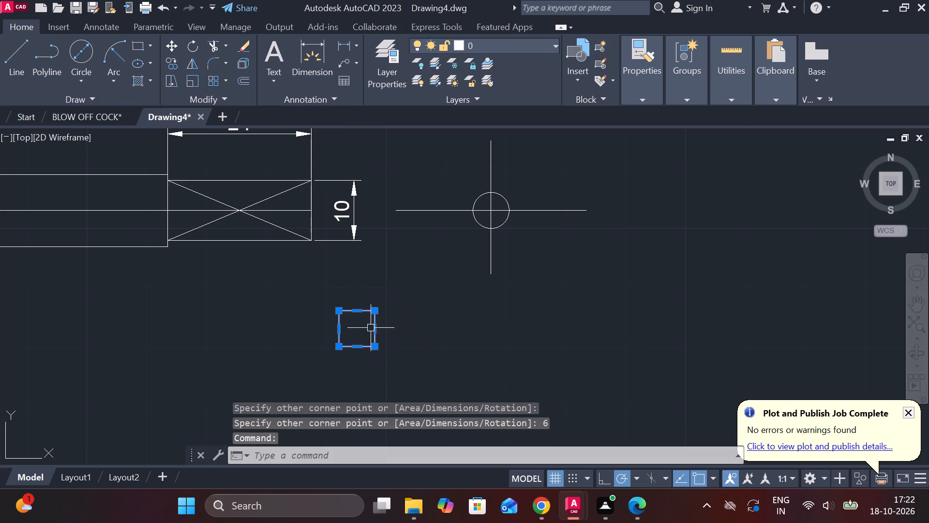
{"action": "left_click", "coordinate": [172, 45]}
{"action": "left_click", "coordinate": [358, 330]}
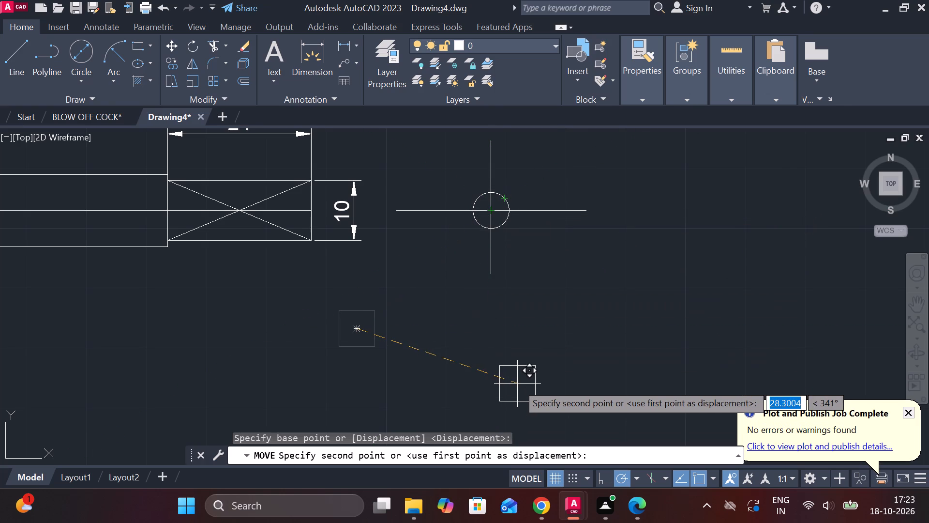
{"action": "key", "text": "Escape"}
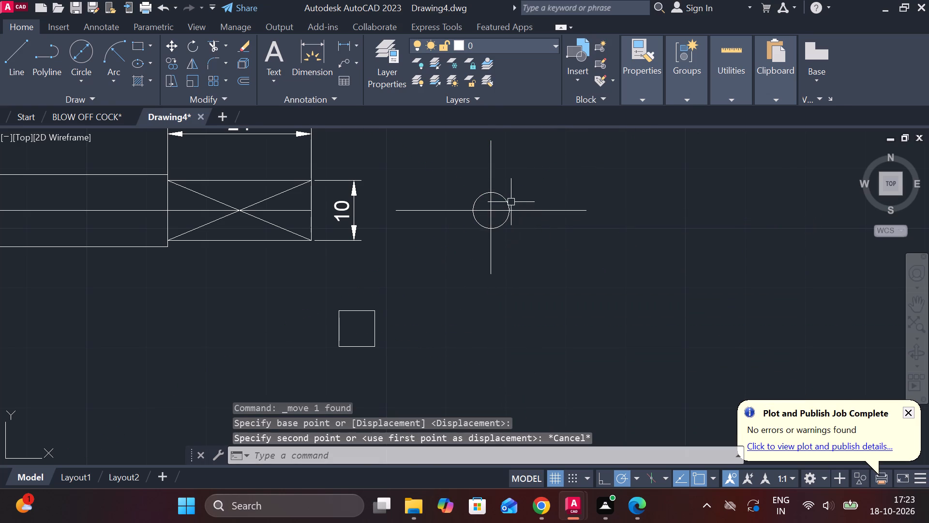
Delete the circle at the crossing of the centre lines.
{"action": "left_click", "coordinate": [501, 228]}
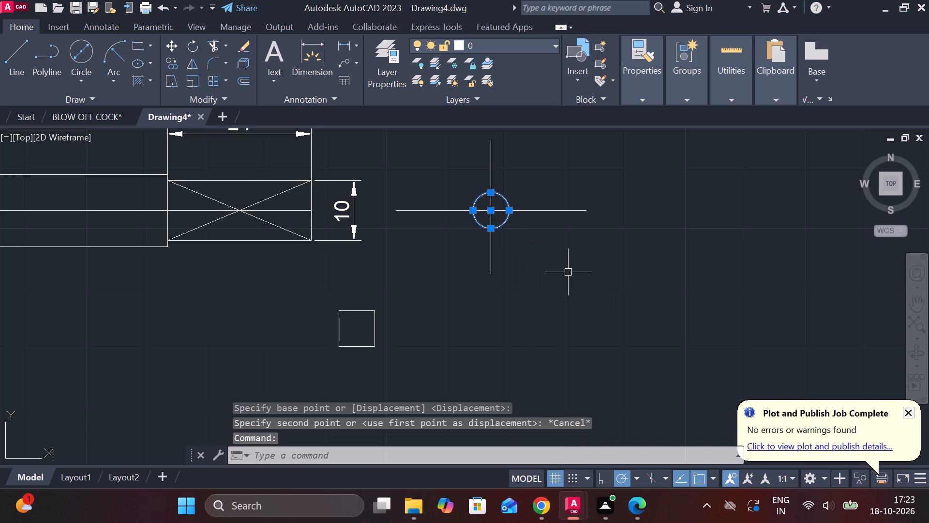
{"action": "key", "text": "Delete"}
Draw a circle of diameter 10 centred on the crossing of the two centre lines.
{"action": "left_click", "coordinate": [81, 54]}
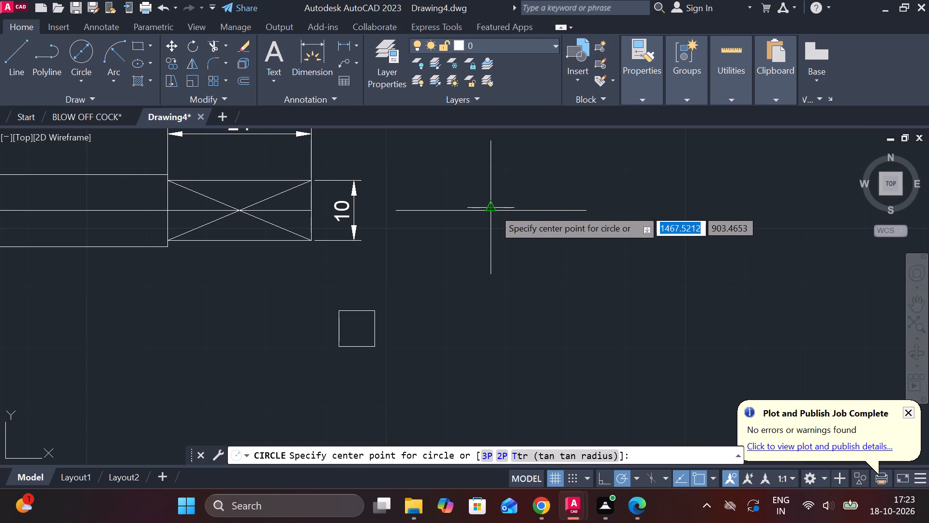
{"action": "left_click", "coordinate": [493, 211]}
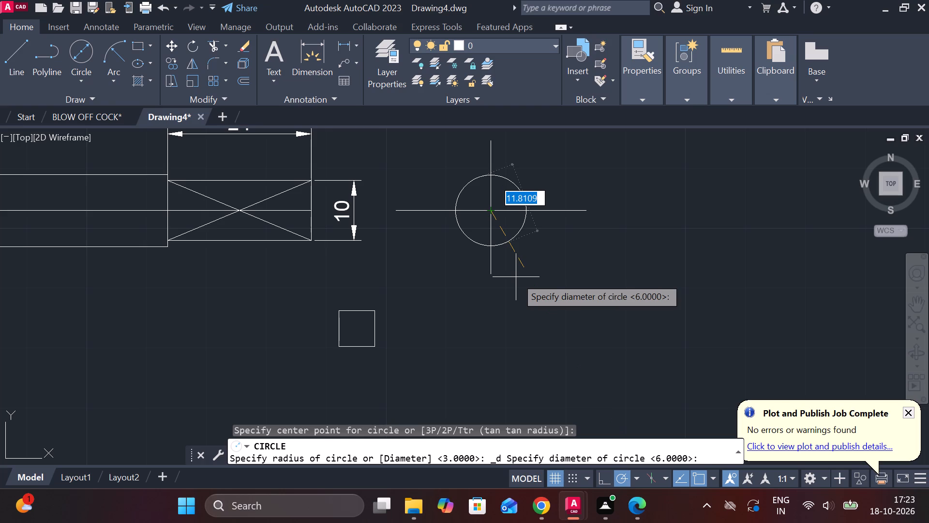
{"action": "key", "text": "1"}
{"action": "key", "text": "0"}
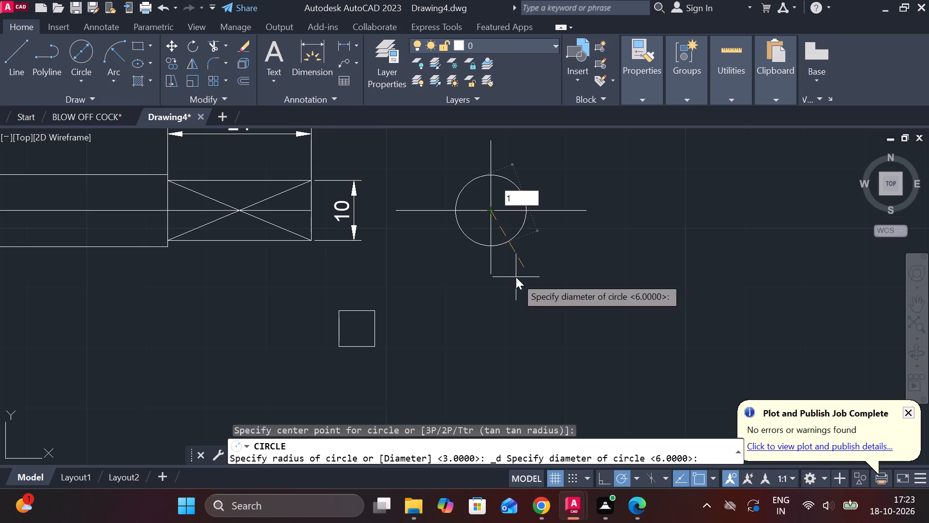
{"action": "key", "text": "Return"}
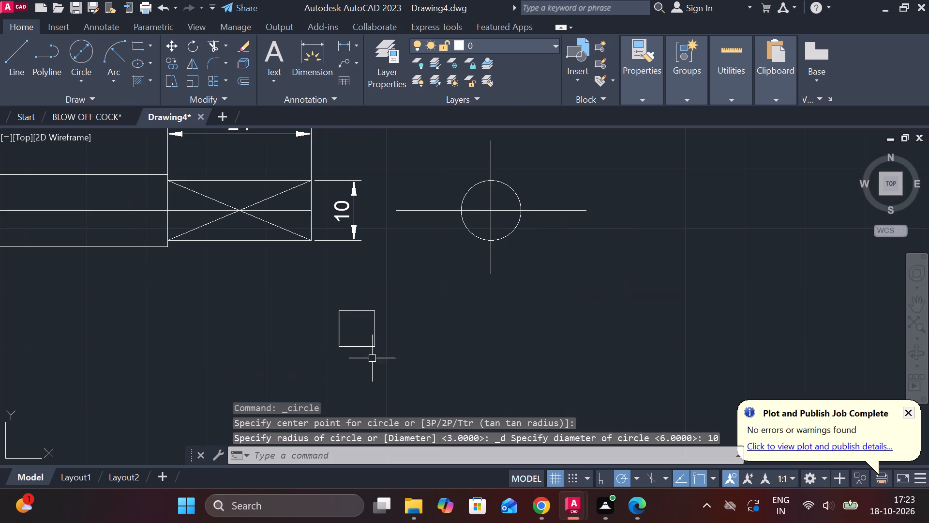
Move the 6 by 6 square by its centre onto the centre of the diameter 10 circle.
{"action": "left_click", "coordinate": [363, 350]}
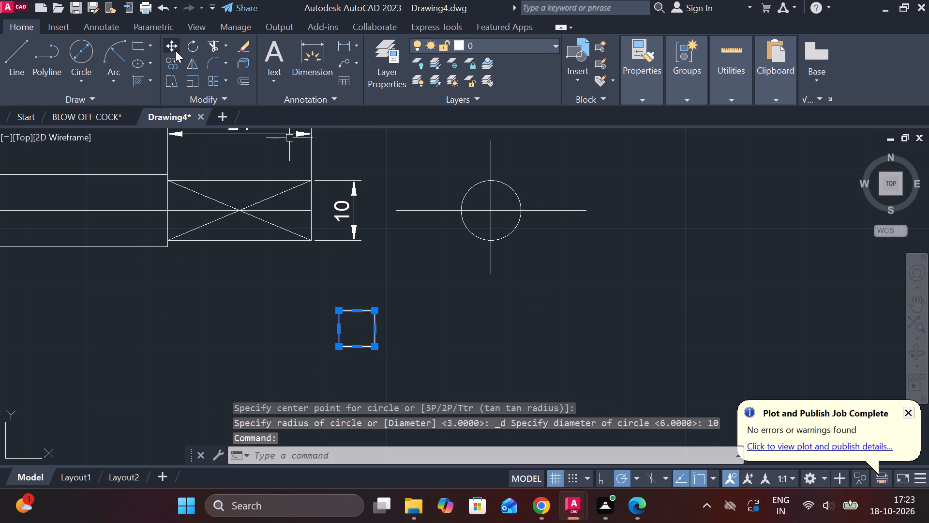
{"action": "left_click", "coordinate": [171, 41]}
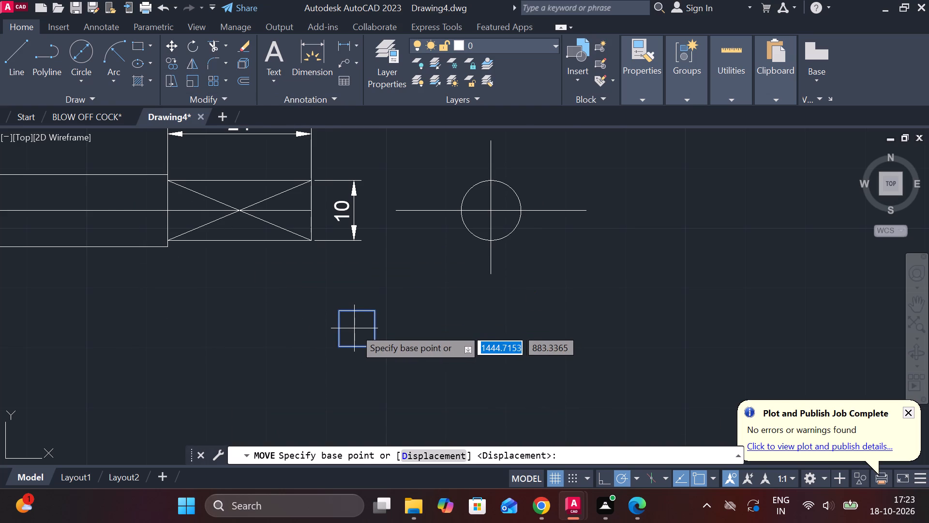
{"action": "scroll", "coordinate": [355, 328], "scroll_direction": "up", "scroll_amount": 1}
{"action": "left_click", "coordinate": [358, 330]}
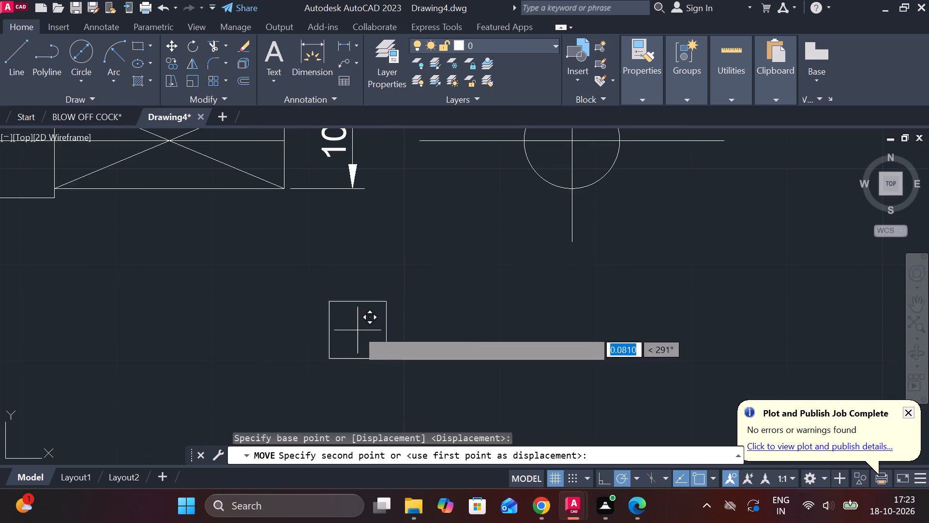
{"action": "scroll", "coordinate": [659, 166], "scroll_direction": "down", "scroll_amount": 3}
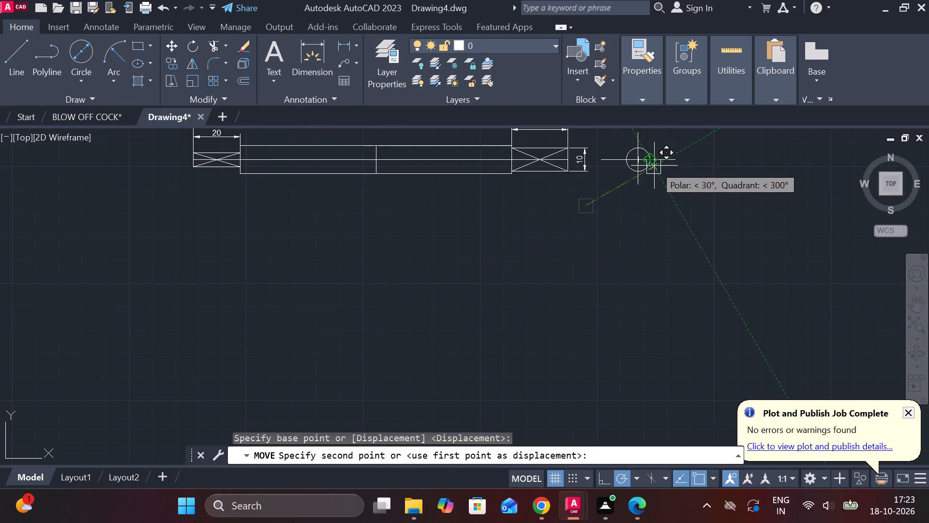
{"action": "scroll", "coordinate": [654, 166], "scroll_direction": "up", "scroll_amount": 4}
{"action": "scroll", "coordinate": [655, 166], "scroll_direction": "down", "scroll_amount": 4}
{"action": "scroll", "coordinate": [652, 142], "scroll_direction": "up", "scroll_amount": 3}
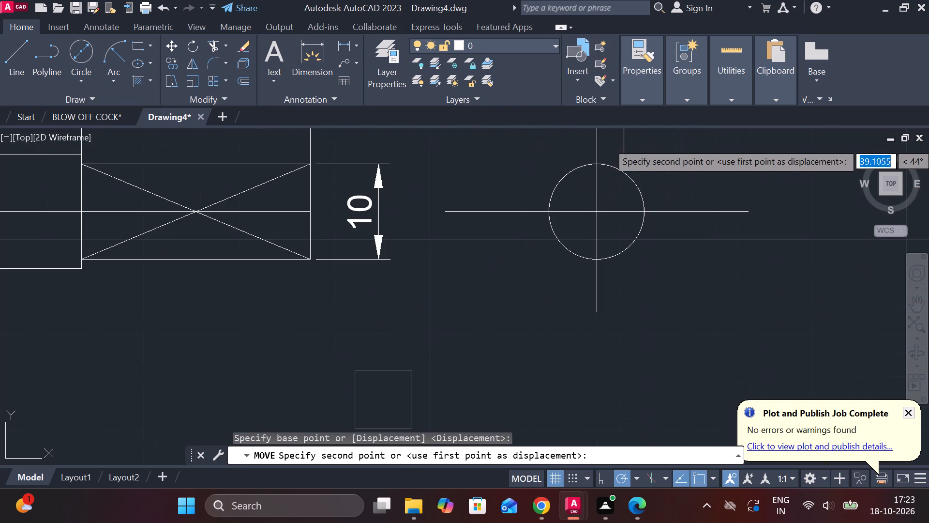
{"action": "left_click", "coordinate": [596, 215]}
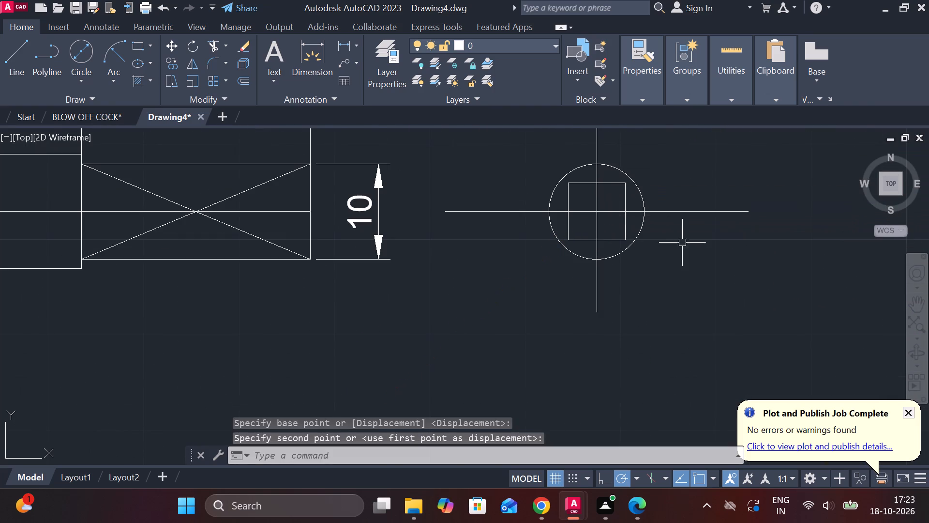
{"action": "scroll", "coordinate": [707, 263], "scroll_direction": "down", "scroll_amount": 3}
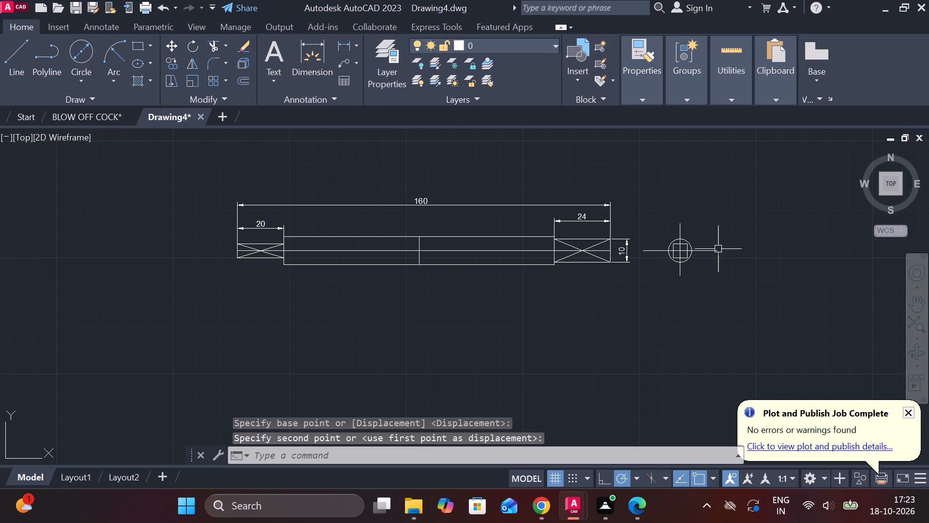
Add a vertical linear dimension to the square's side in the end view, placed just outside the circle.
{"action": "left_click", "coordinate": [349, 46]}
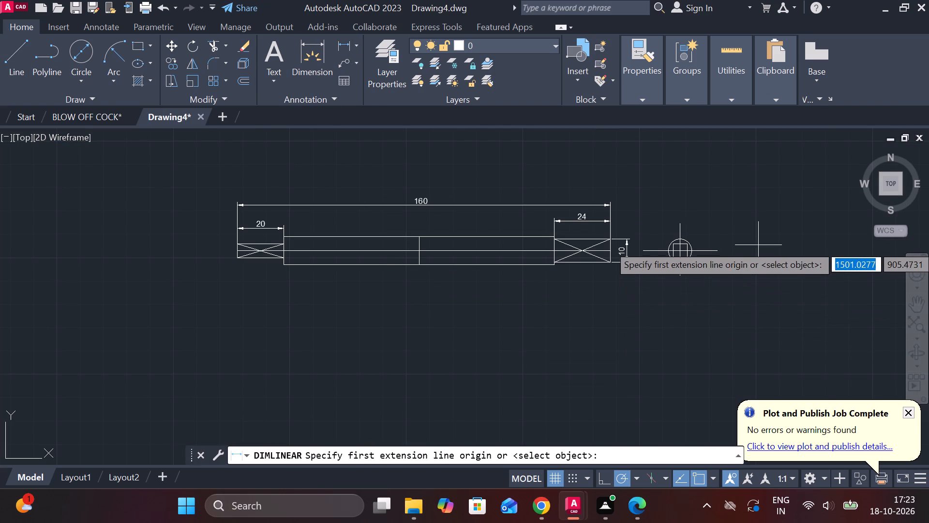
{"action": "scroll", "coordinate": [752, 238], "scroll_direction": "up", "scroll_amount": 2}
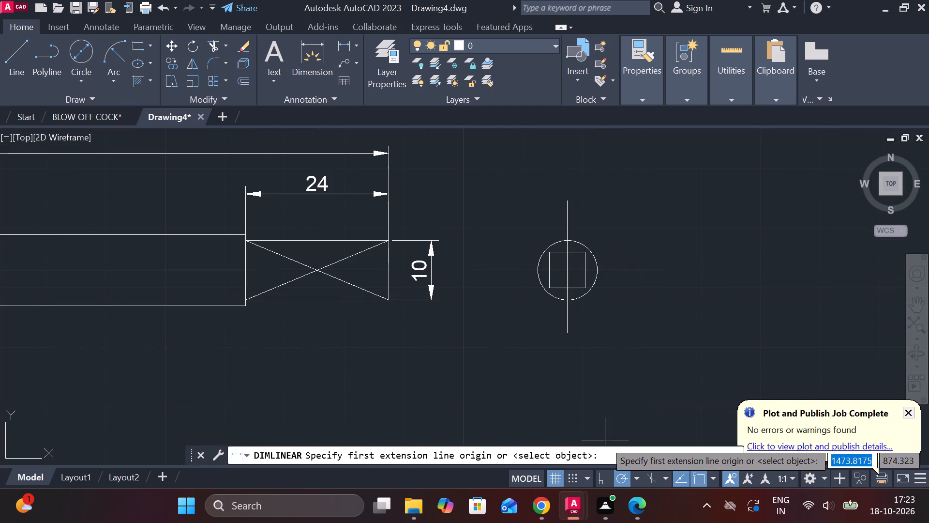
{"action": "left_click", "coordinate": [589, 252]}
{"action": "left_click", "coordinate": [585, 287]}
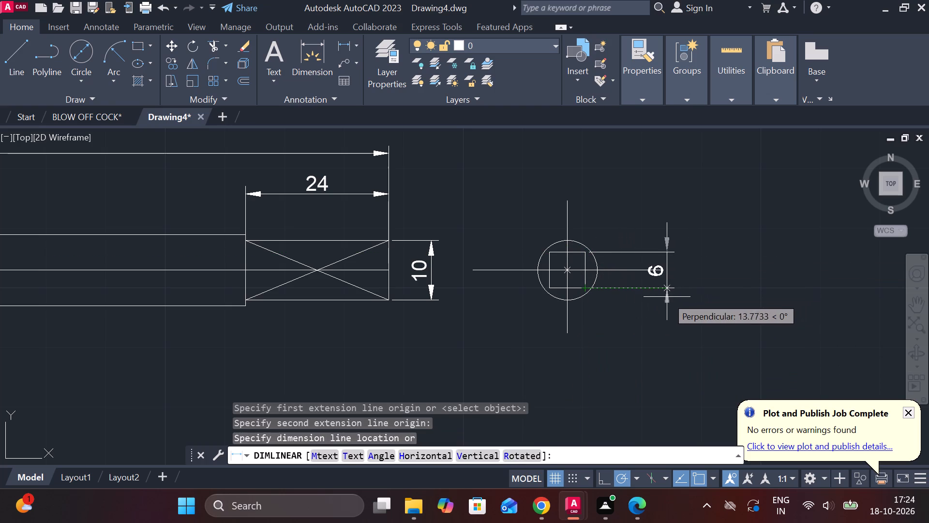
{"action": "left_click", "coordinate": [633, 294]}
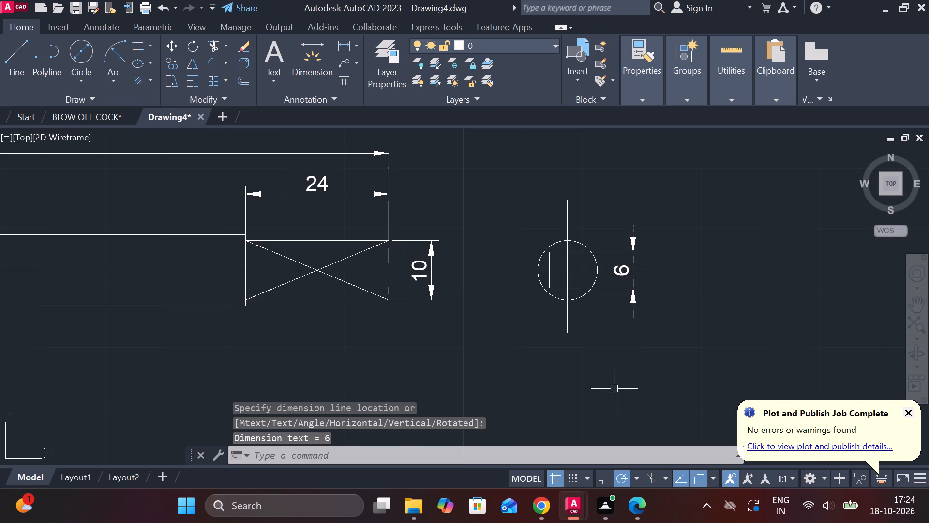
Add a vertical linear dimension for the bar's full height at its middle, placed inside the bar beside the short vertical line.
{"action": "scroll", "coordinate": [413, 271], "scroll_direction": "down", "scroll_amount": 2}
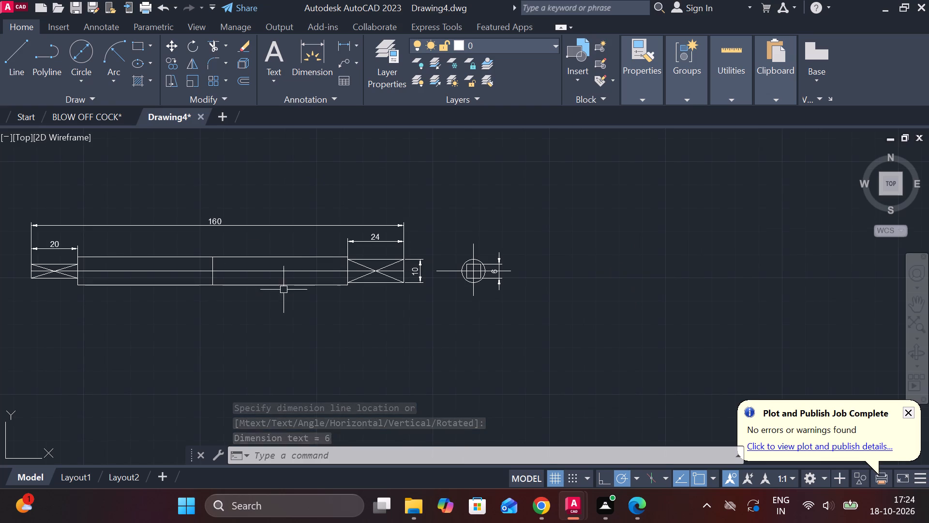
{"action": "scroll", "coordinate": [203, 251], "scroll_direction": "up", "scroll_amount": 1}
{"action": "scroll", "coordinate": [203, 251], "scroll_direction": "down", "scroll_amount": 2}
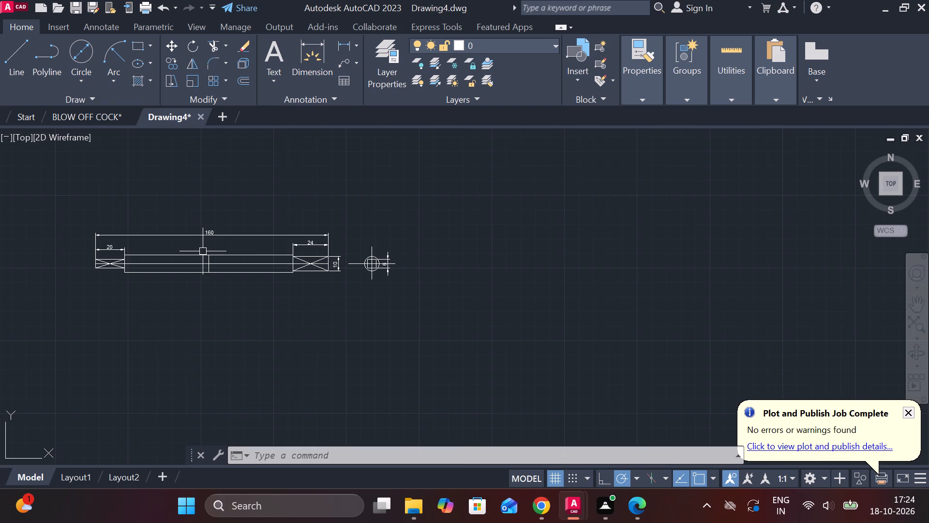
{"action": "left_click", "coordinate": [339, 48]}
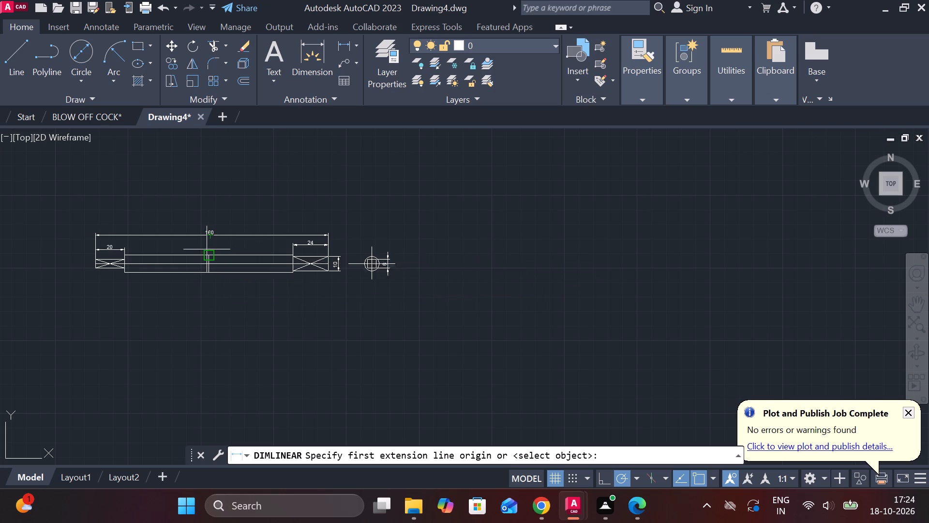
{"action": "left_click", "coordinate": [207, 253]}
{"action": "left_click", "coordinate": [209, 271]}
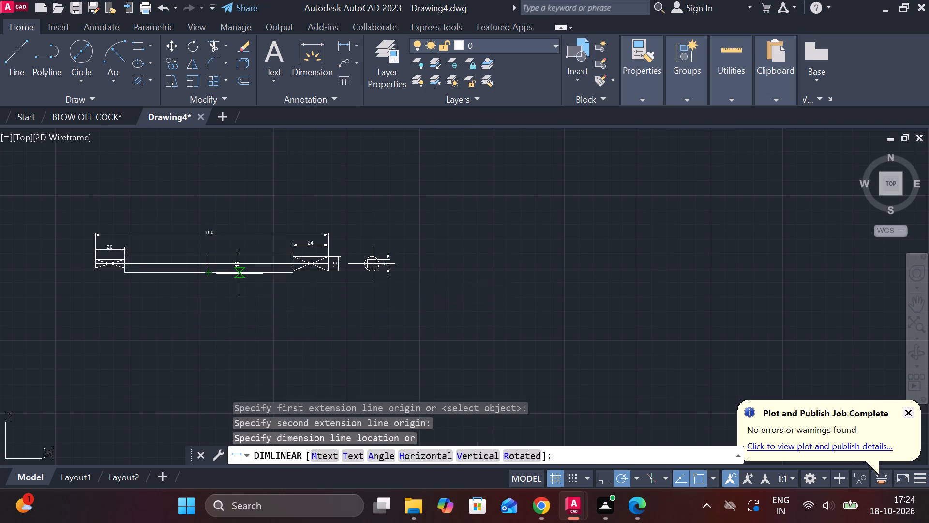
{"action": "scroll", "coordinate": [240, 274], "scroll_direction": "up", "scroll_amount": 3}
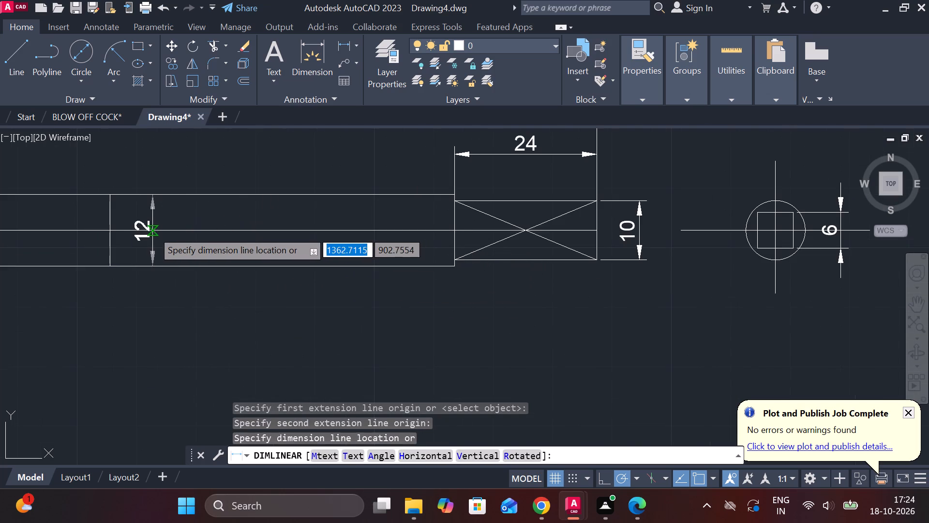
{"action": "left_click", "coordinate": [147, 231]}
Delete the vertical line segments that cross the middle of the bar, beside the new height dimension.
{"action": "scroll", "coordinate": [195, 295], "scroll_direction": "down", "scroll_amount": 2}
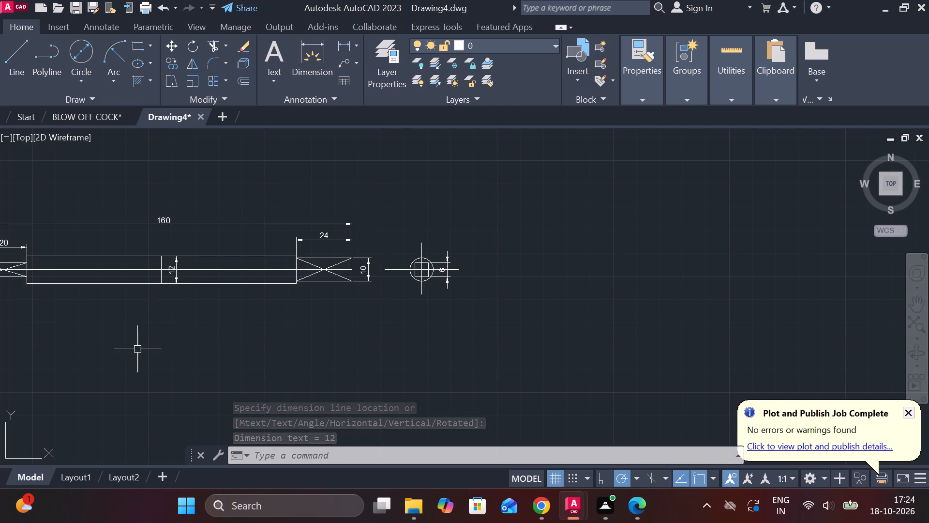
{"action": "left_click", "coordinate": [160, 278]}
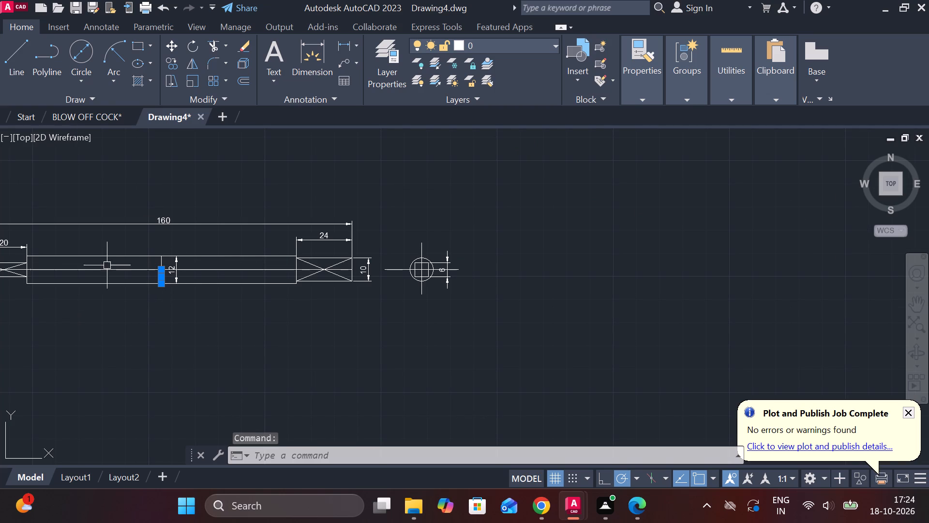
{"action": "scroll", "coordinate": [130, 267], "scroll_direction": "up", "scroll_amount": 1}
{"action": "left_click", "coordinate": [177, 259]}
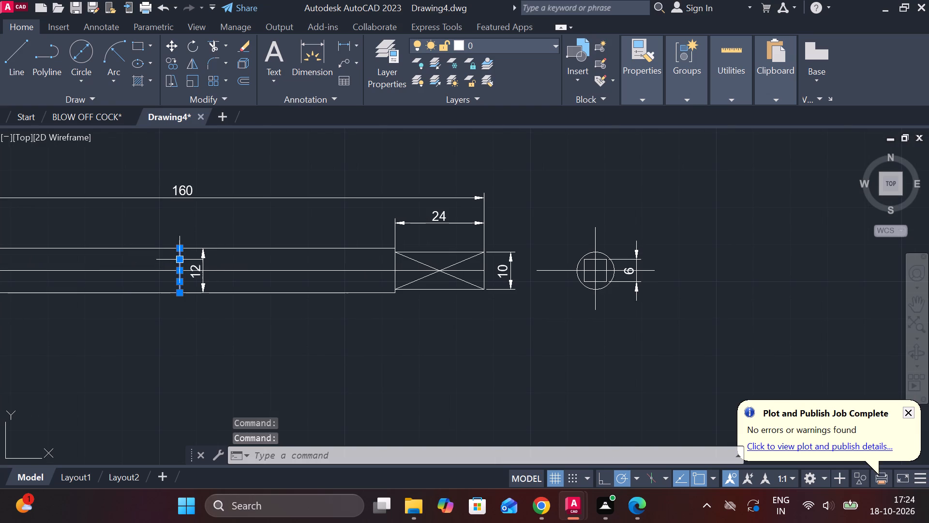
{"action": "key", "text": "Delete"}
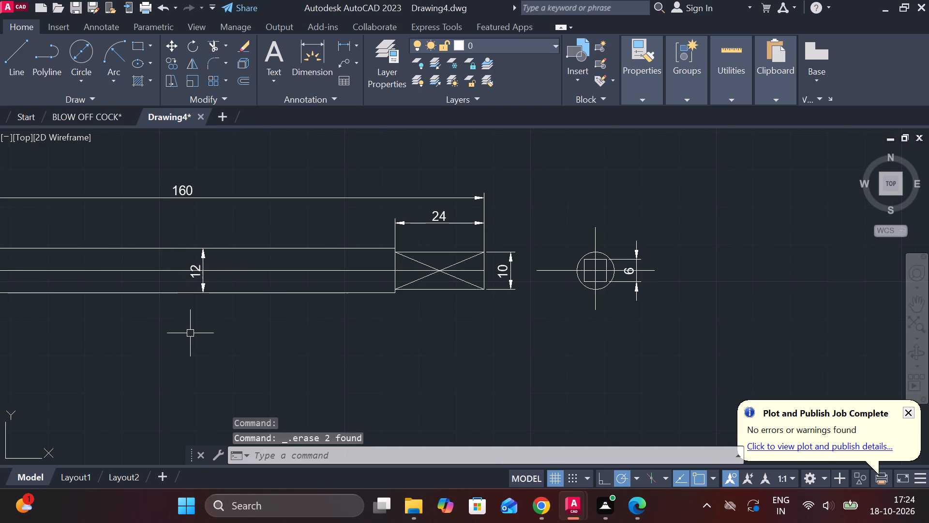
Edit the text of the bar's height dimension to read "M12 *2".
{"action": "double_click", "coordinate": [196, 272]}
{"action": "left_click", "coordinate": [197, 272]}
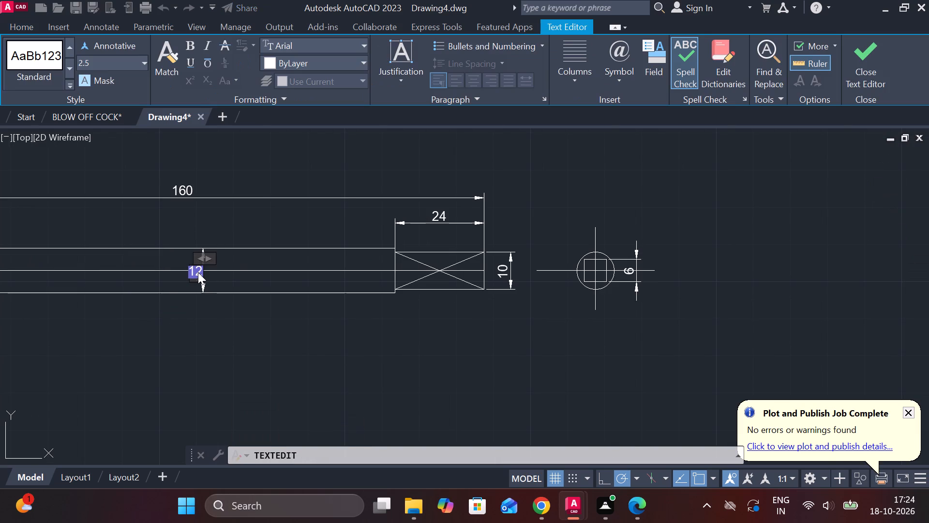
{"action": "triple_click", "coordinate": [191, 276]}
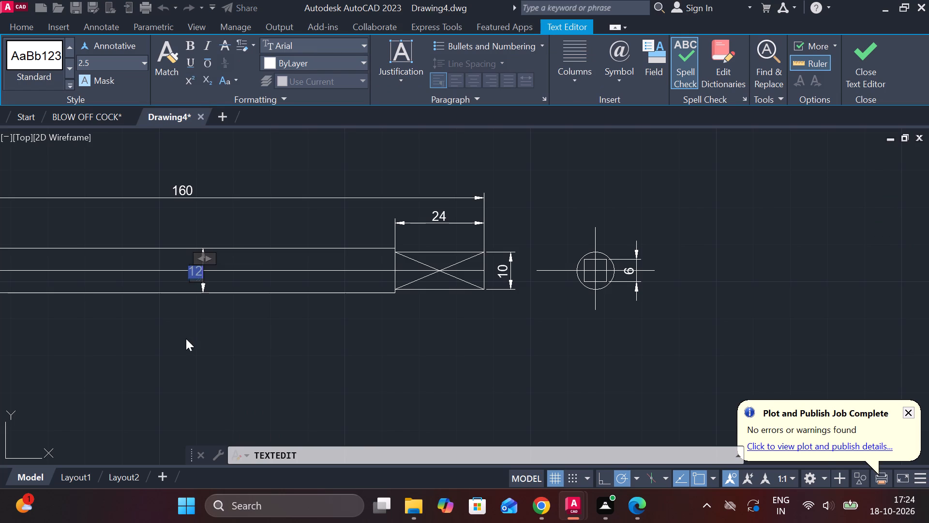
{"action": "key", "text": "Left"}
{"action": "key", "text": "Left"}
{"action": "key", "text": "Left"}
{"action": "key", "text": "Left"}
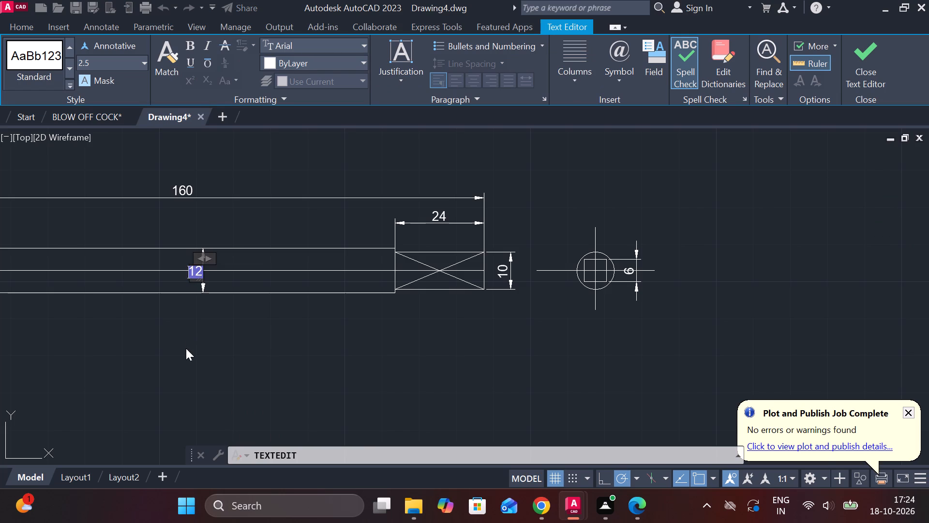
{"action": "key", "text": "m"}
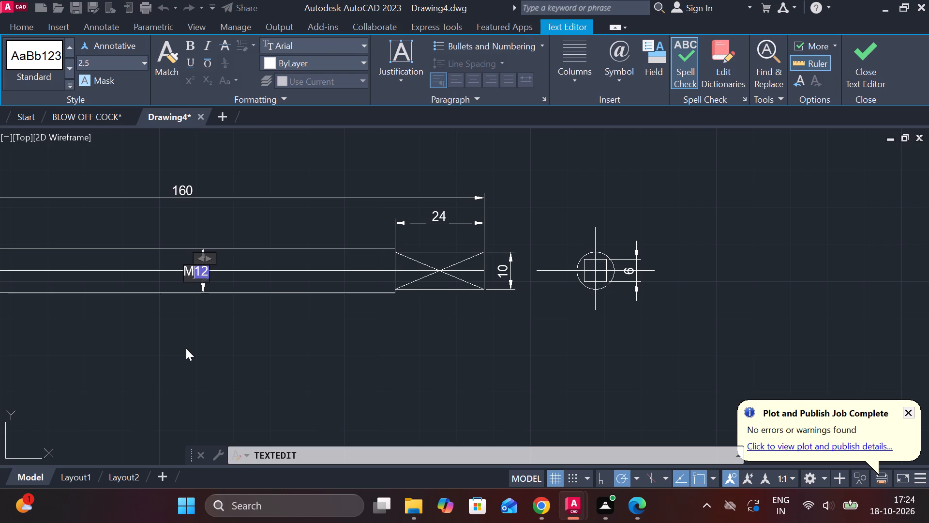
{"action": "key", "text": "Right"}
{"action": "key", "text": "Right"}
{"action": "key", "text": "space"}
{"action": "key", "text": "8"}
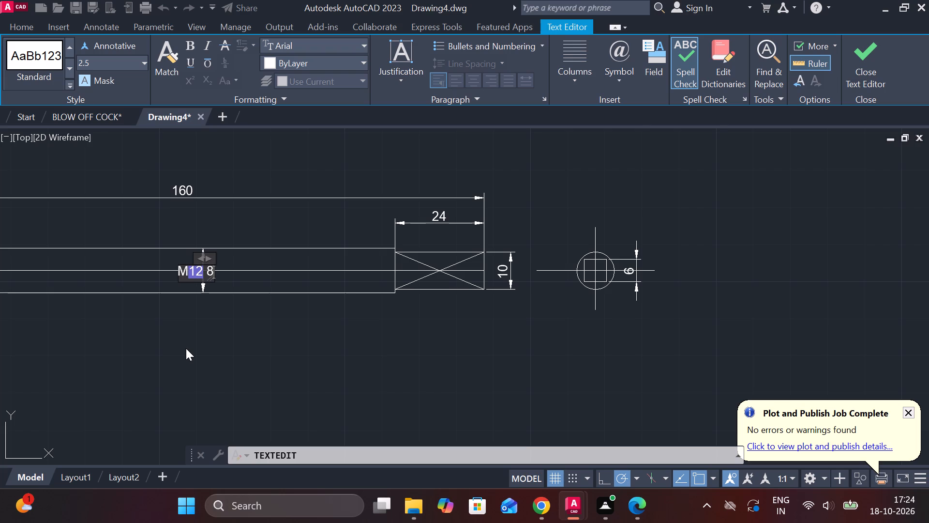
{"action": "key", "text": "BackSpace"}
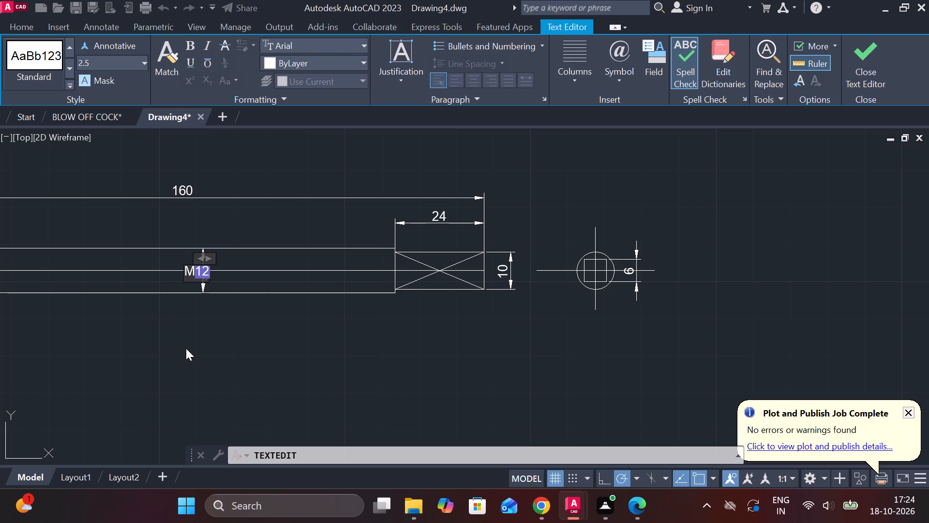
{"action": "key", "text": "shift+asterisk"}
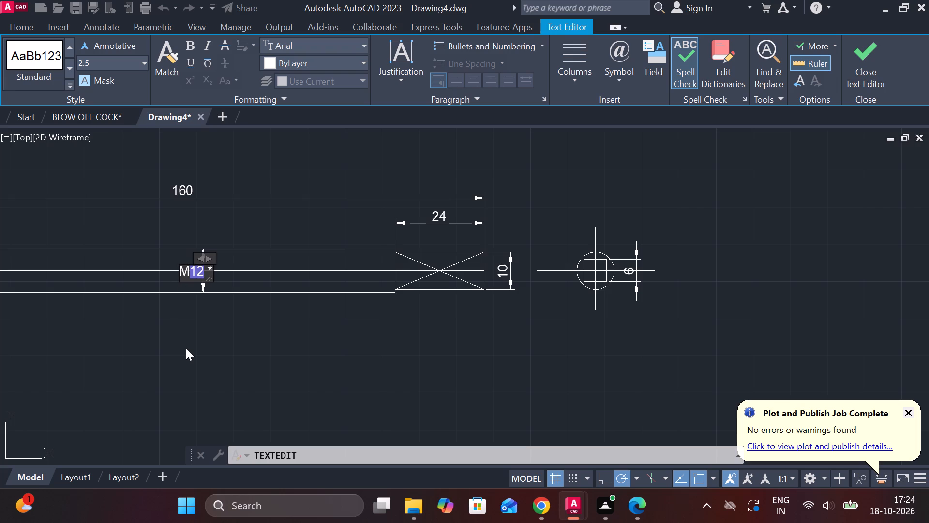
{"action": "key", "text": "2"}
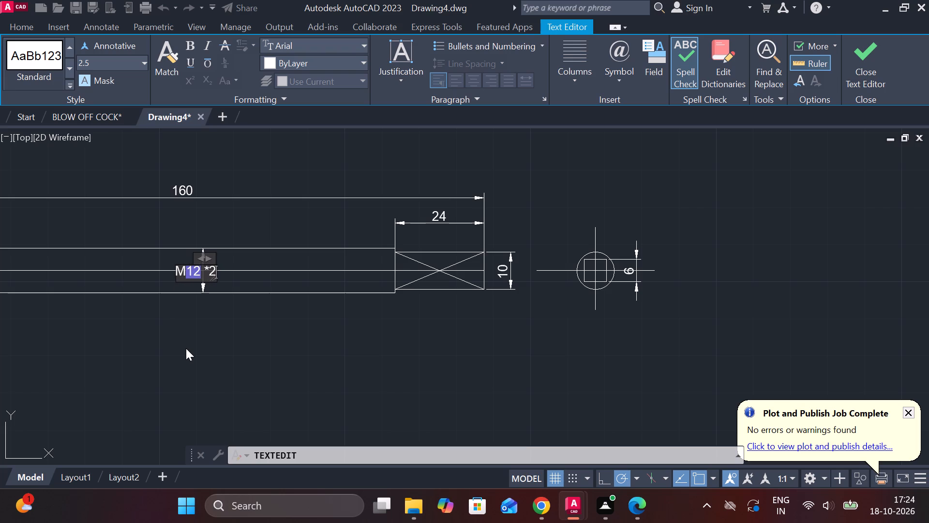
Add a second line reading "Square Thread" beneath "M12 *2" in the bar's height dimension text.
{"action": "key", "text": "Return"}
{"action": "type", "text": "SQ"}
{"action": "key", "text": "u"}
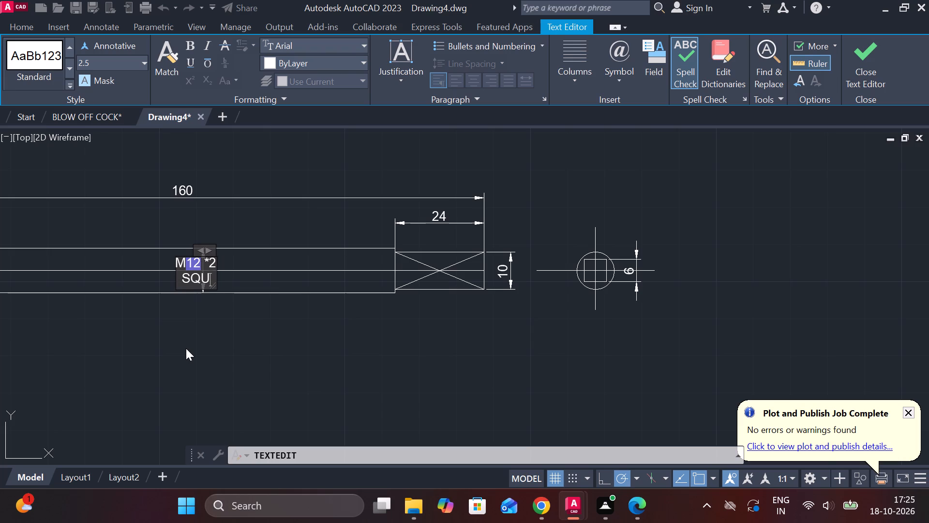
{"action": "key", "text": "a"}
{"action": "type", "text": "RE"}
{"action": "key", "text": "BackSpace"}
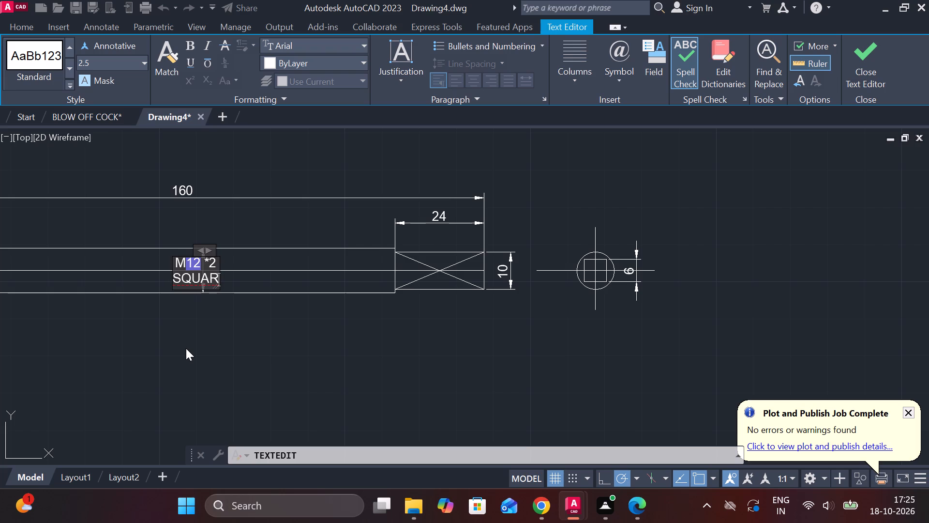
{"action": "key", "text": "BackSpace"}
{"action": "key", "text": "BackSpace"}
{"action": "key", "text": "BackSpace"}
{"action": "key", "text": "BackSpace"}
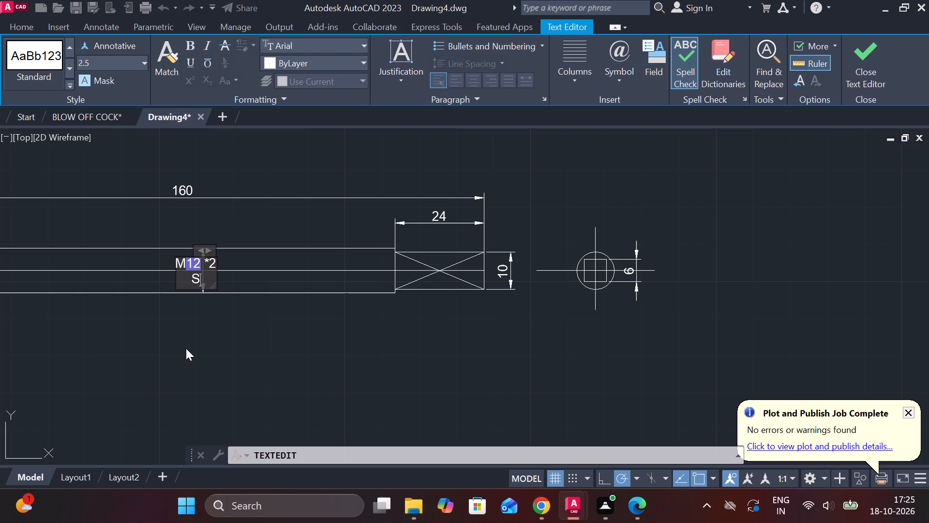
{"action": "key", "text": "q"}
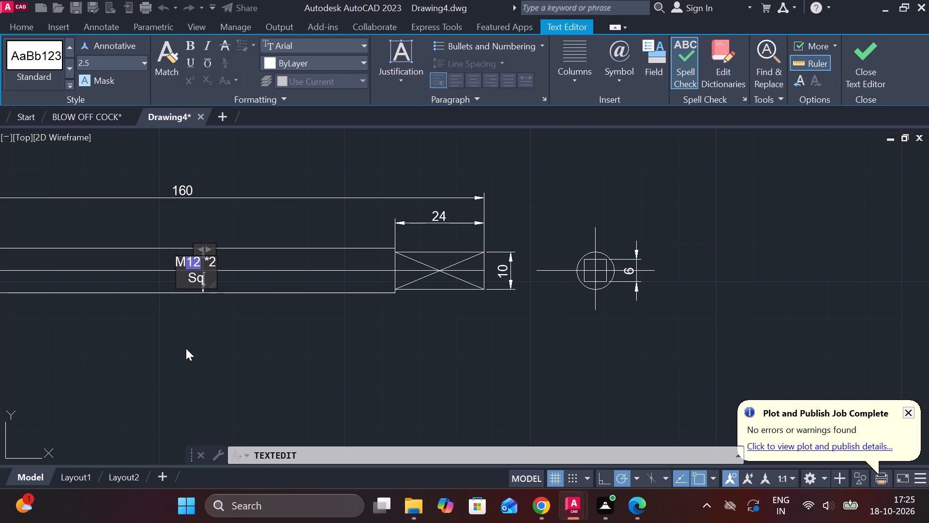
{"action": "key", "text": "q"}
{"action": "type", "text": "are"}
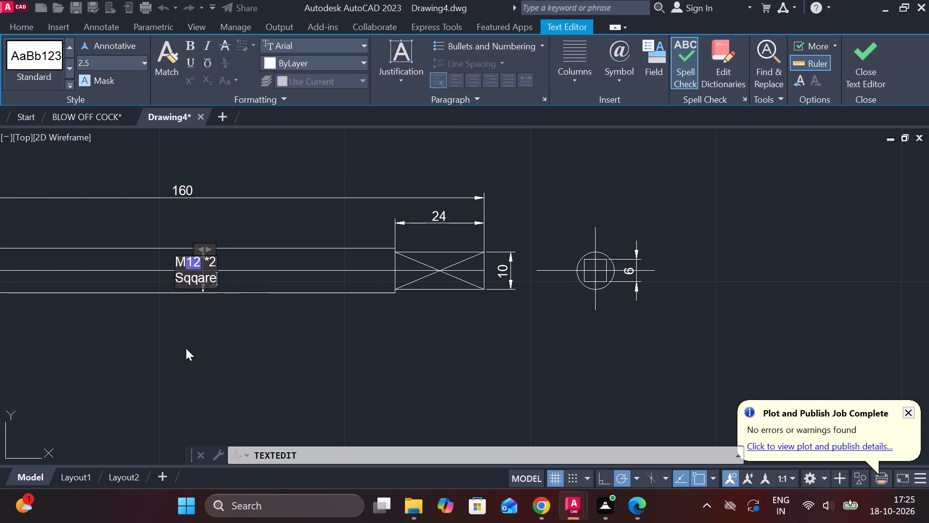
{"action": "key", "text": "BackSpace"}
{"action": "key", "text": "BackSpace"}
{"action": "key", "text": "BackSpace"}
{"action": "key", "text": "BackSpace"}
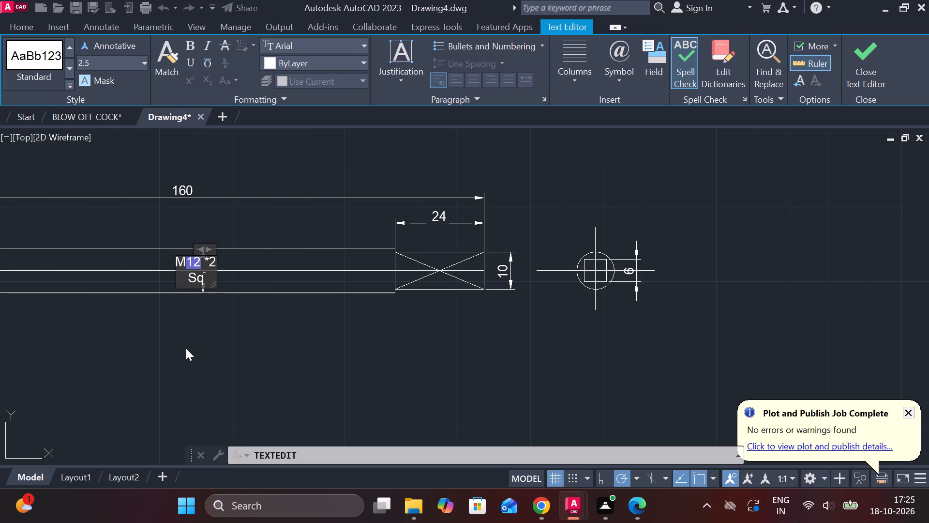
{"action": "key", "text": "u"}
{"action": "key", "text": "a"}
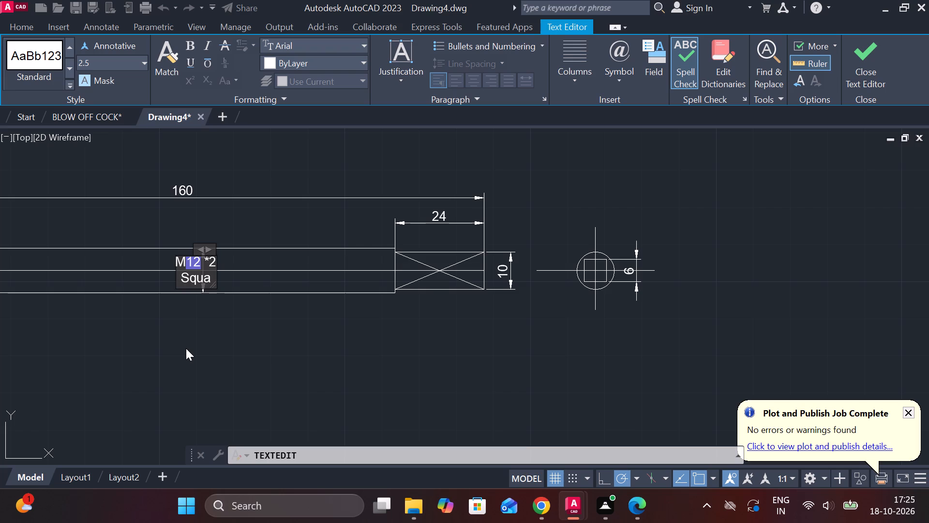
{"action": "type", "text": "re"}
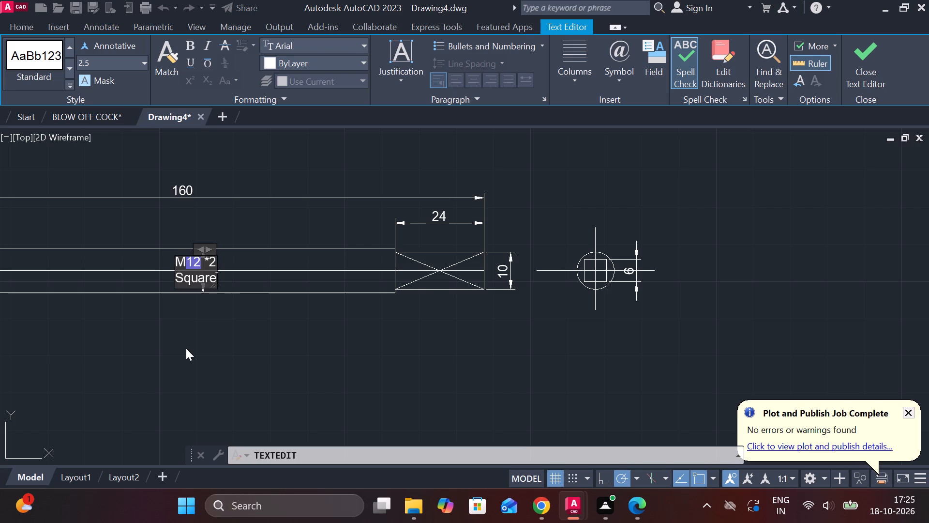
{"action": "key", "text": "space"}
{"action": "key", "text": "t"}
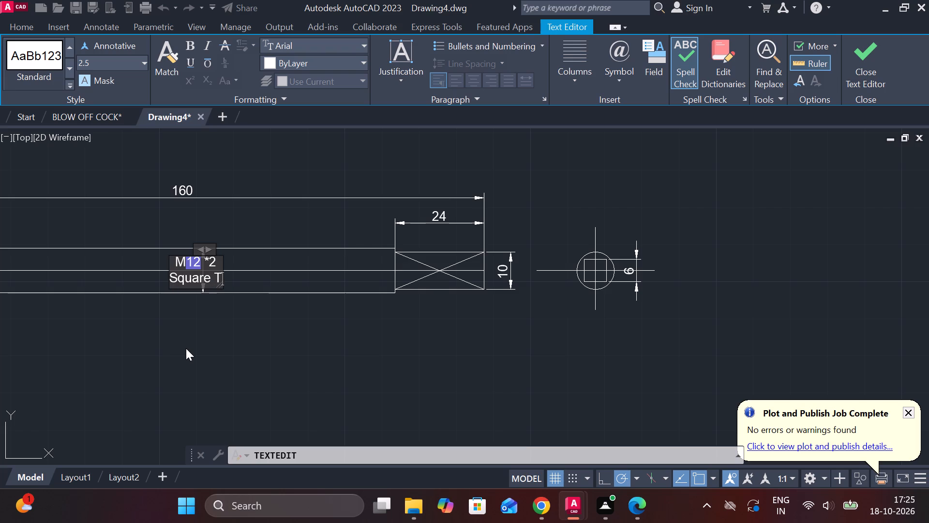
{"action": "type", "text": "he"}
{"action": "key", "text": "r"}
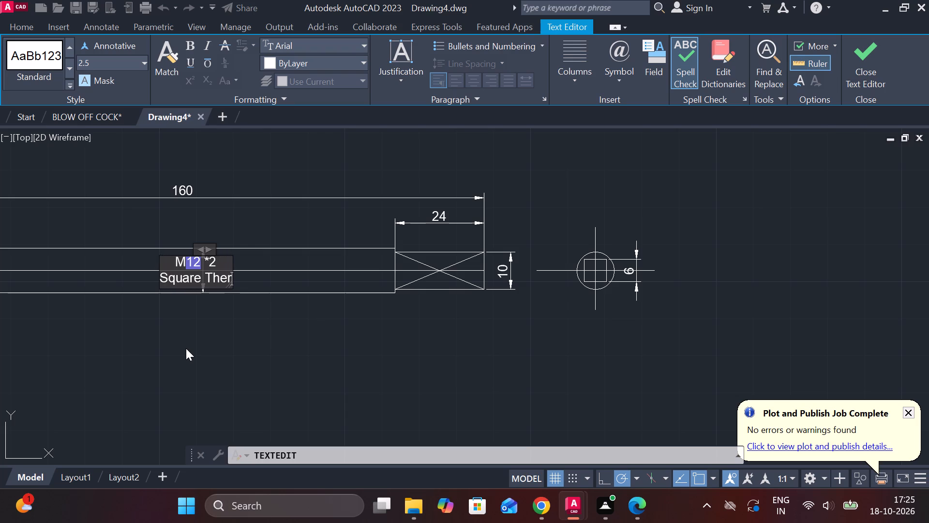
{"action": "key", "text": "BackSpace"}
{"action": "key", "text": "BackSpace"}
{"action": "type", "text": "read"}
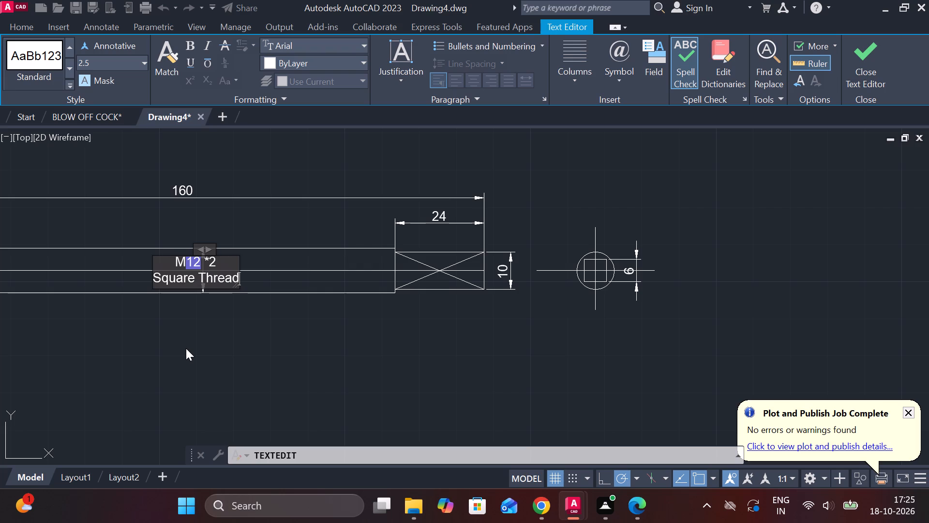
{"action": "left_click", "coordinate": [318, 280]}
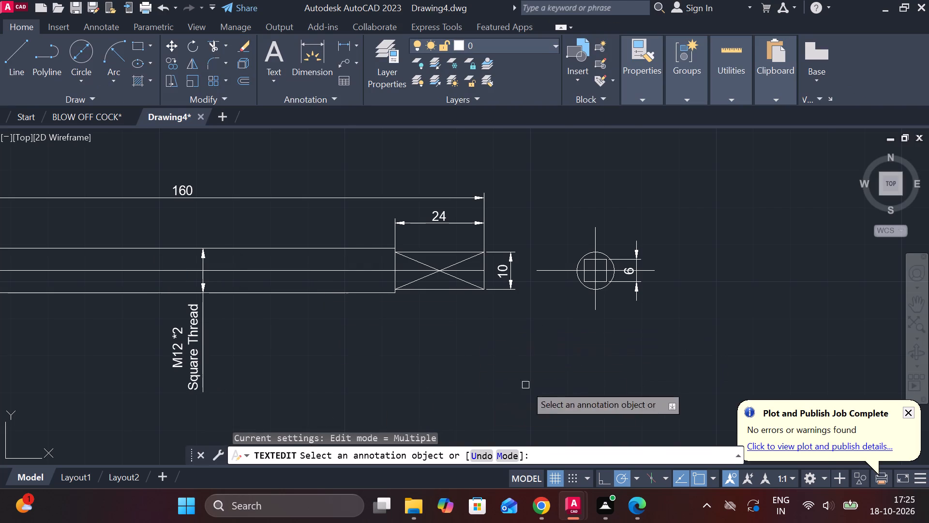
Insert a diameter symbol before the 10 in the vertical dimension of the bar's crossed end.
{"action": "double_click", "coordinate": [501, 275]}
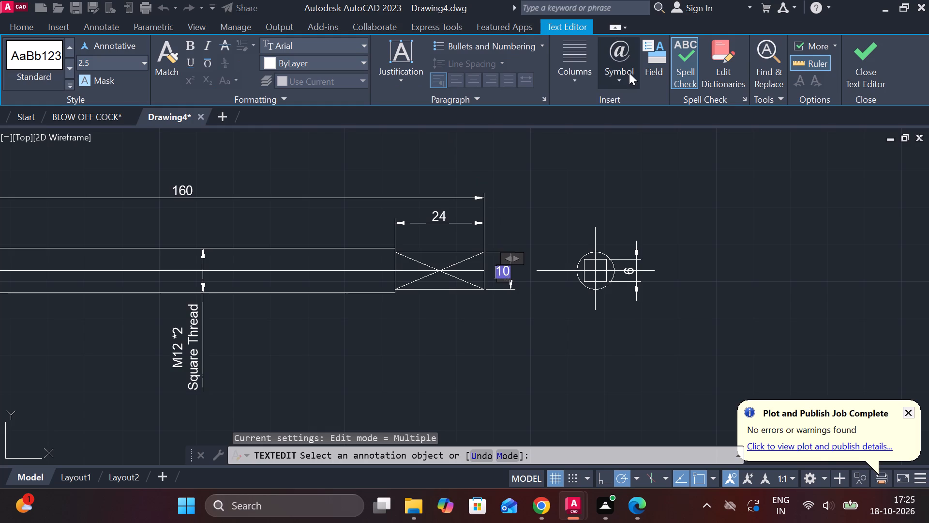
{"action": "left_click", "coordinate": [627, 79]}
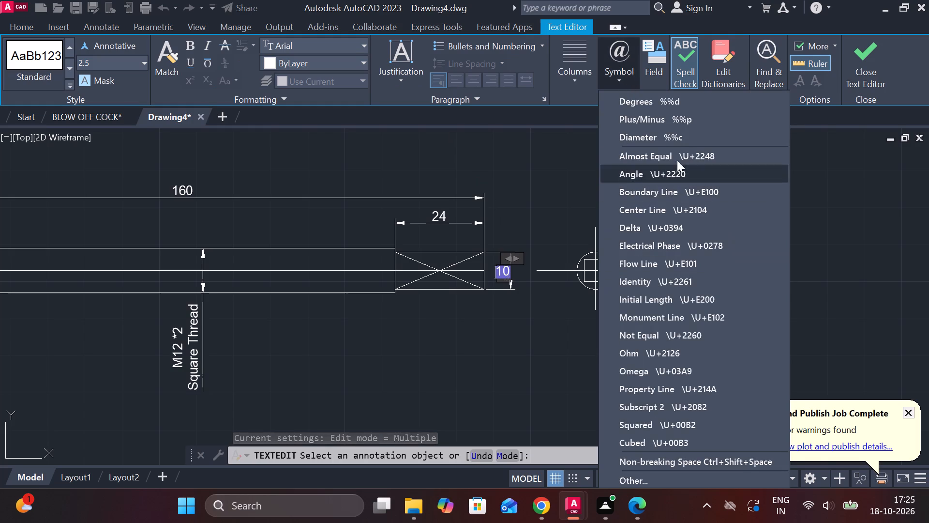
{"action": "left_click", "coordinate": [658, 134]}
{"action": "left_click", "coordinate": [529, 349]}
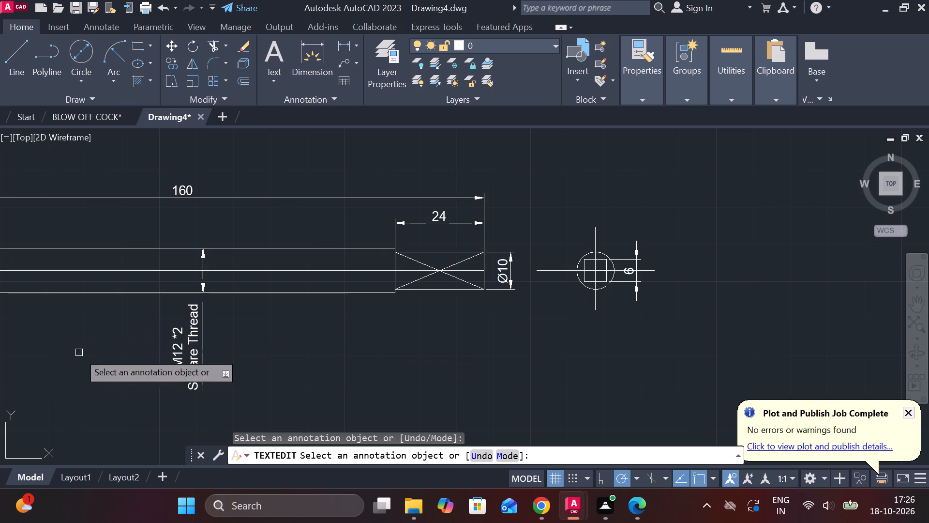
Draw a horizontal base line in the empty area below the bar, slightly longer than the bar.
{"action": "scroll", "coordinate": [392, 301], "scroll_direction": "down", "scroll_amount": 4}
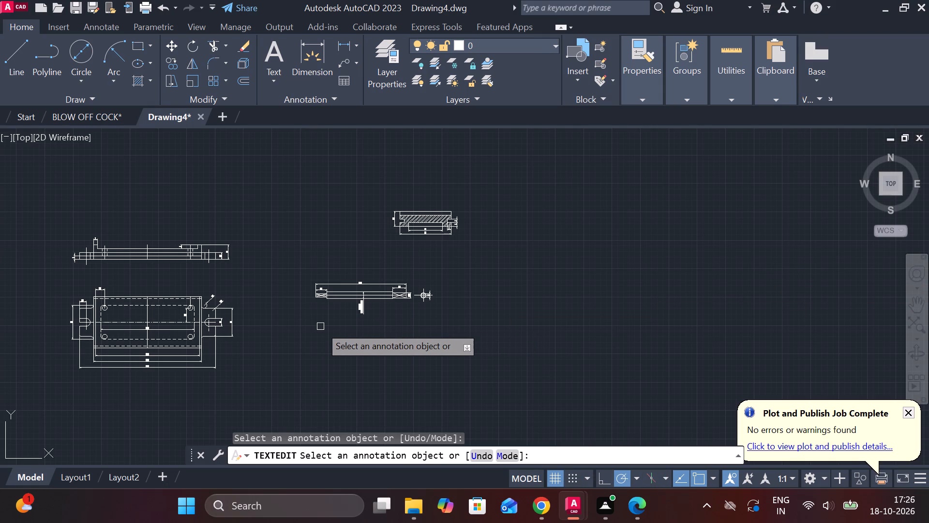
{"action": "scroll", "coordinate": [320, 327], "scroll_direction": "up", "scroll_amount": 2}
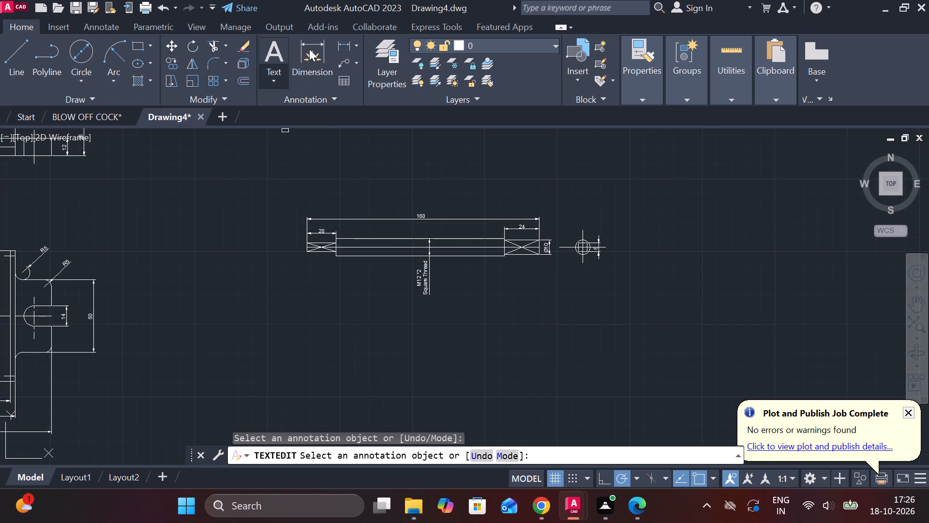
{"action": "left_click", "coordinate": [25, 61]}
{"action": "left_click", "coordinate": [303, 399]}
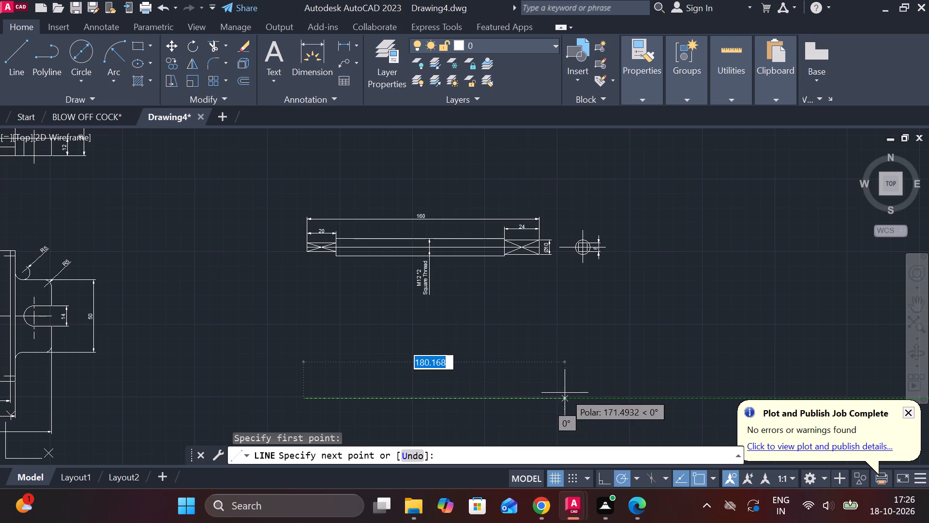
{"action": "left_click", "coordinate": [543, 399]}
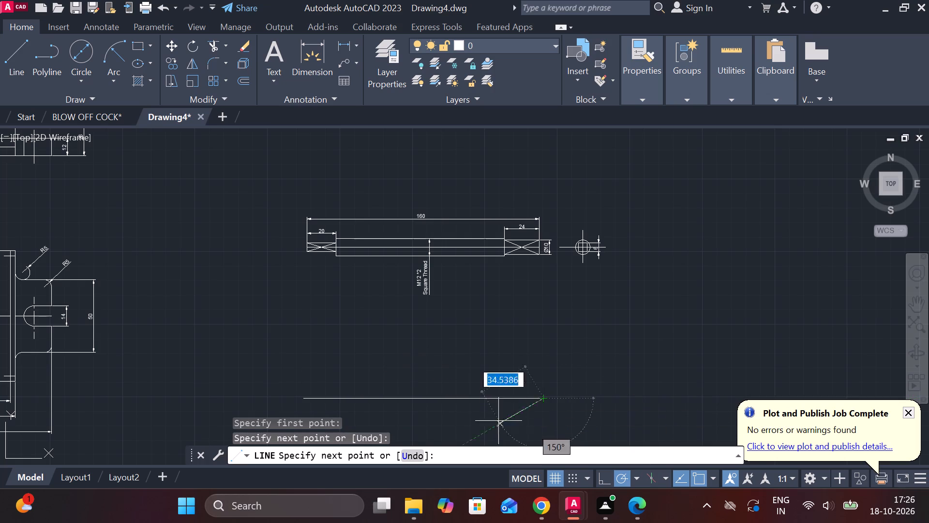
{"action": "key", "text": "Escape"}
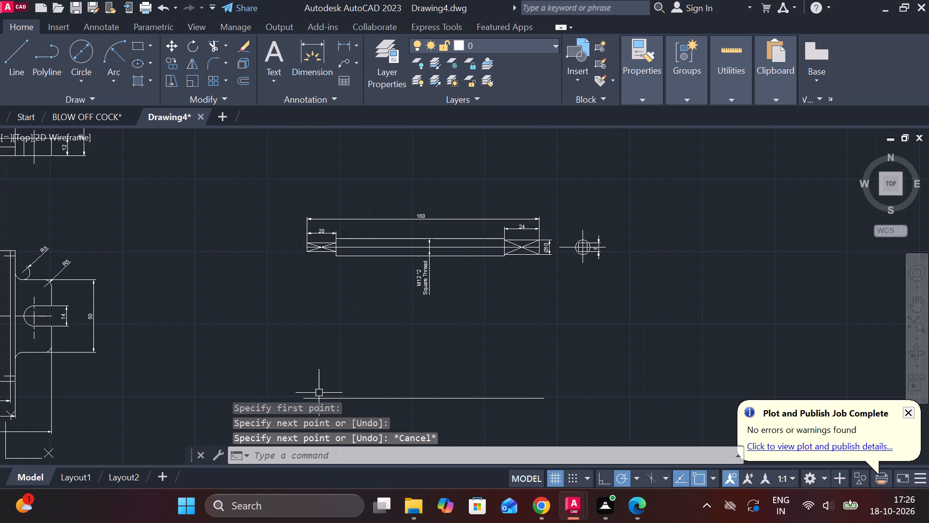
Draw a 32 by 32 square near the base line's left end, with the line passing through the middle of its height.
{"action": "left_click", "coordinate": [29, 76]}
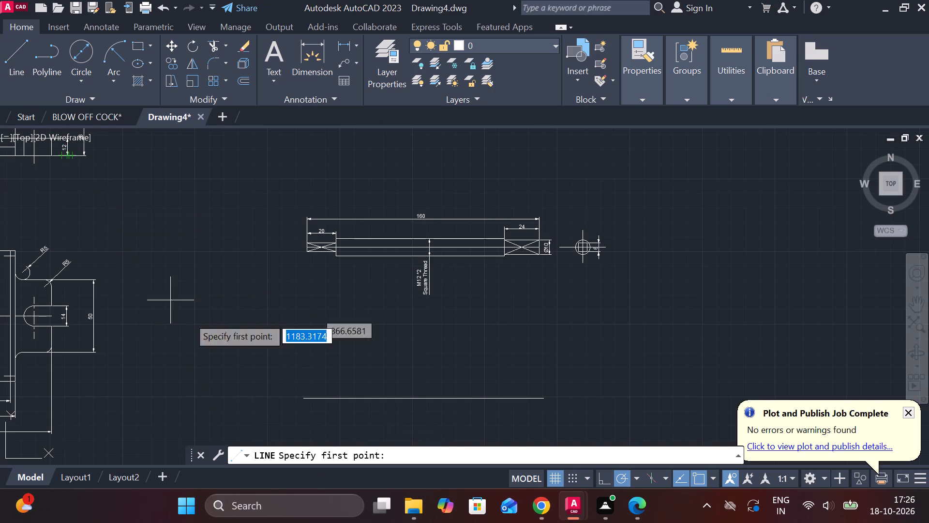
{"action": "left_click", "coordinate": [329, 400]}
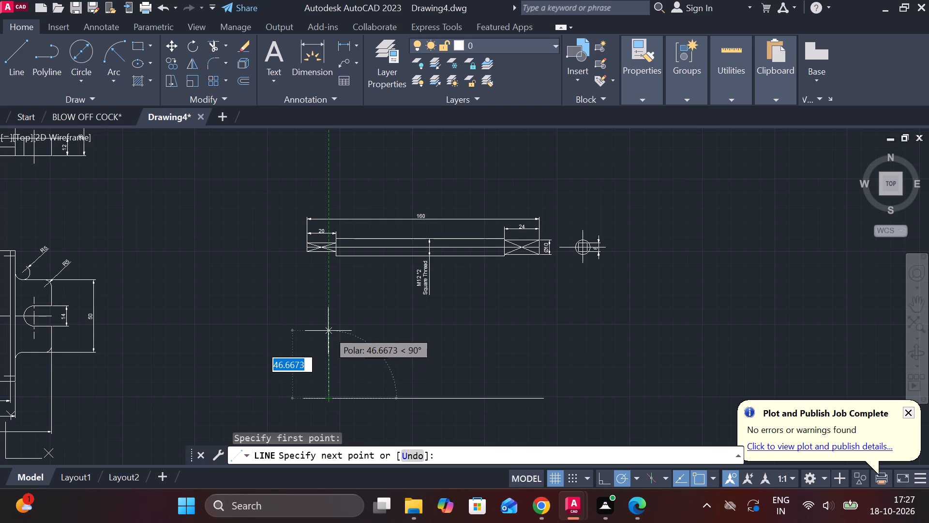
{"action": "key", "text": "1"}
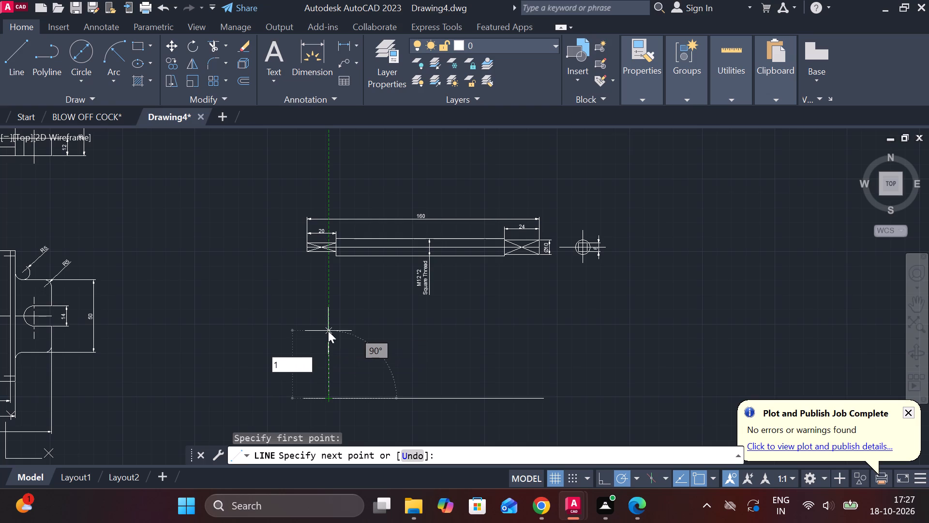
{"action": "key", "text": "6"}
{"action": "key", "text": "Return"}
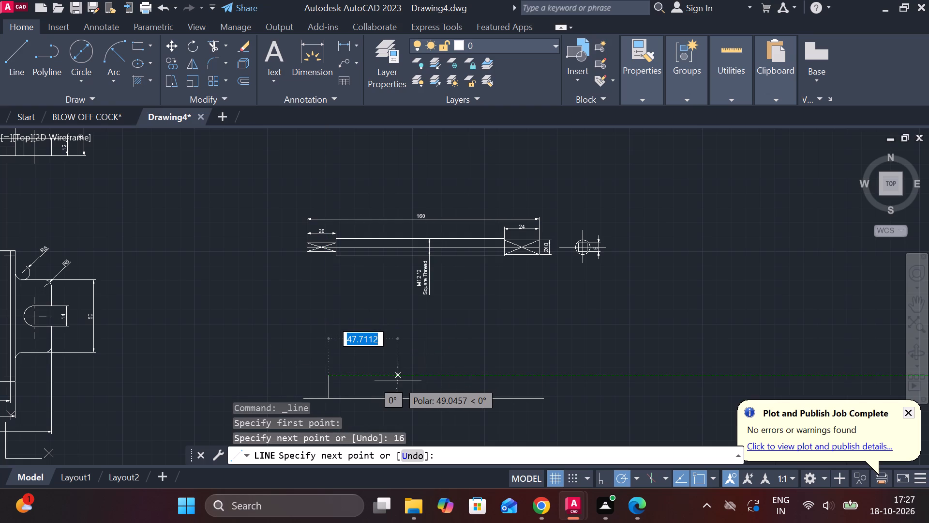
{"action": "type", "text": "32"}
{"action": "key", "text": "Return"}
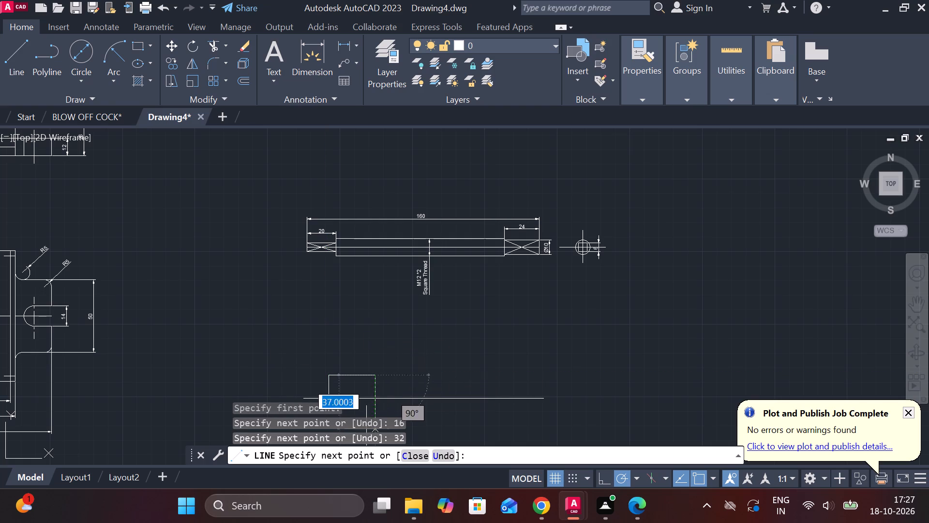
{"action": "scroll", "coordinate": [395, 417], "scroll_direction": "down", "scroll_amount": 1}
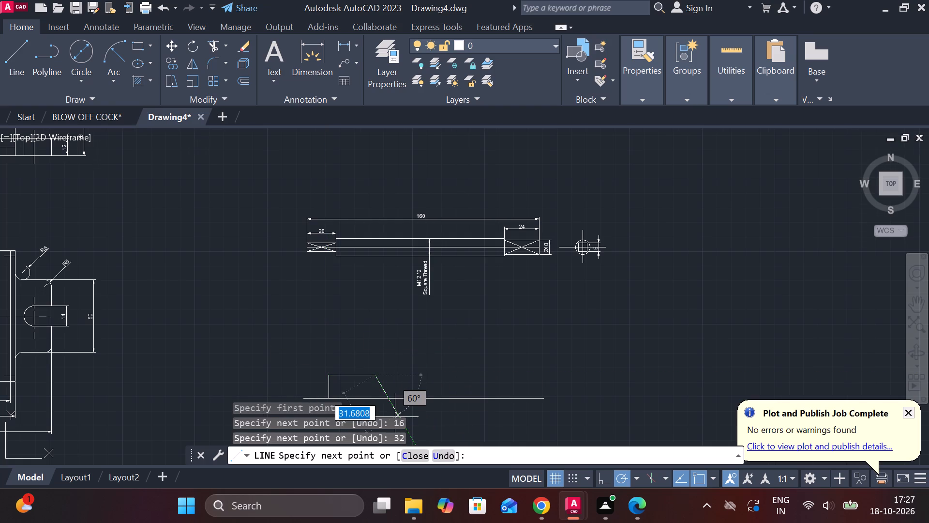
{"action": "scroll", "coordinate": [395, 417], "scroll_direction": "up", "scroll_amount": 4}
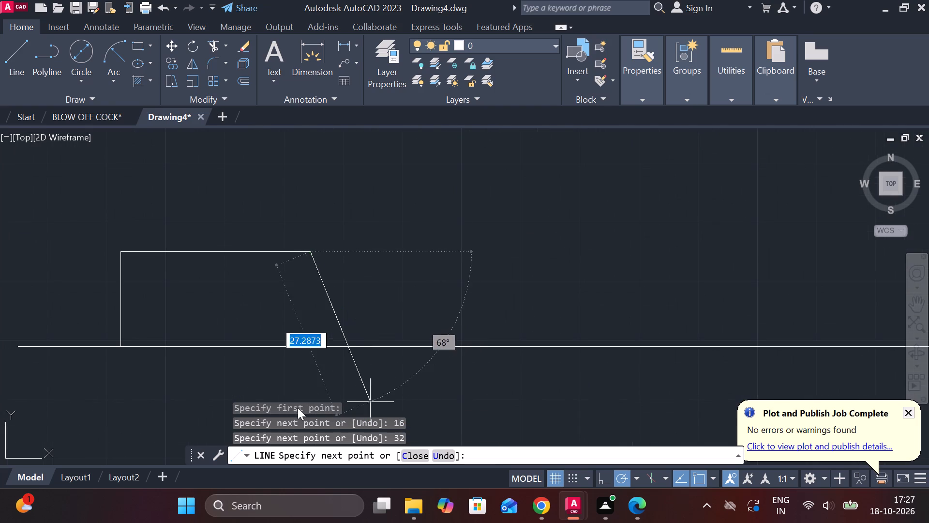
{"action": "scroll", "coordinate": [307, 384], "scroll_direction": "down", "scroll_amount": 2}
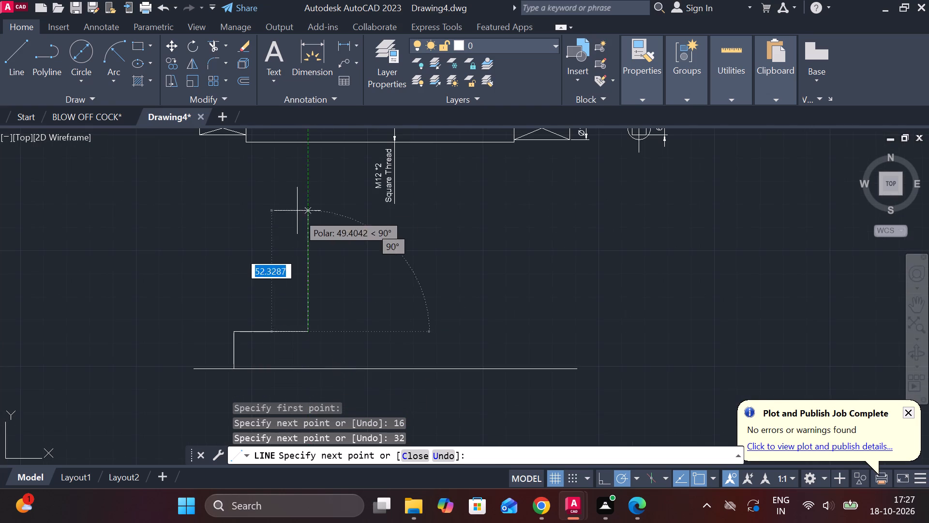
{"action": "scroll", "coordinate": [297, 207], "scroll_direction": "down", "scroll_amount": 2}
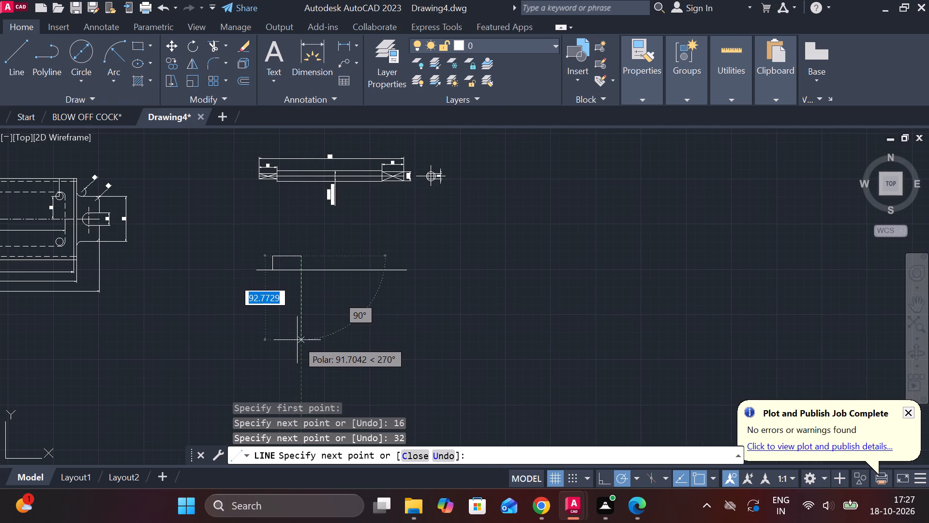
{"action": "type", "text": "32"}
{"action": "key", "text": "Return"}
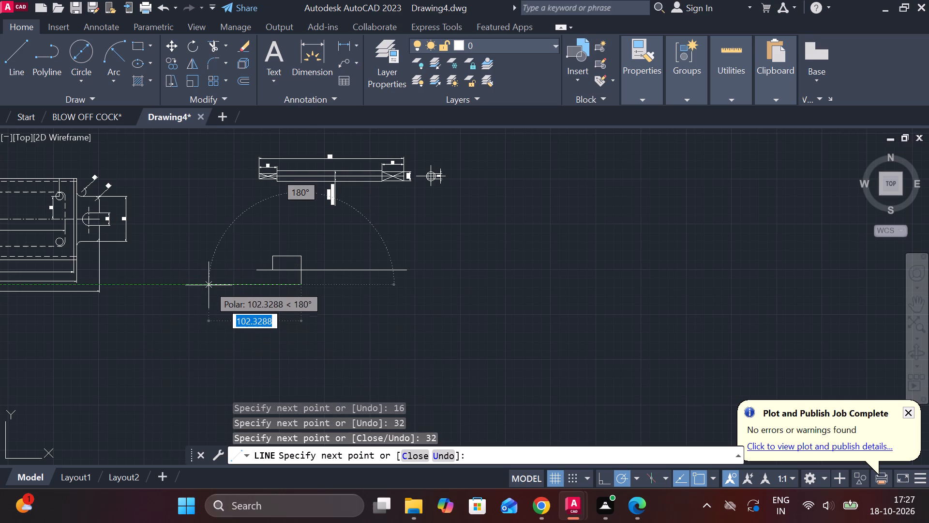
{"action": "type", "text": "32"}
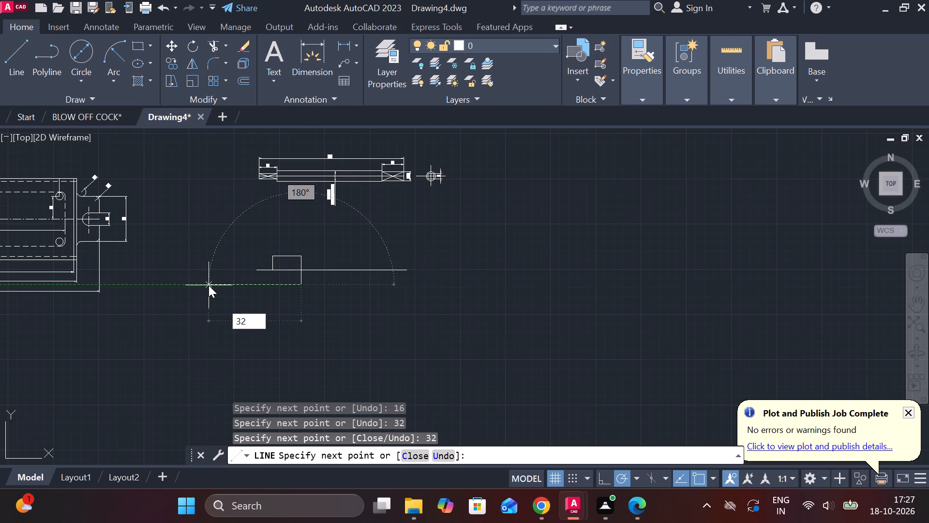
{"action": "key", "text": "Return"}
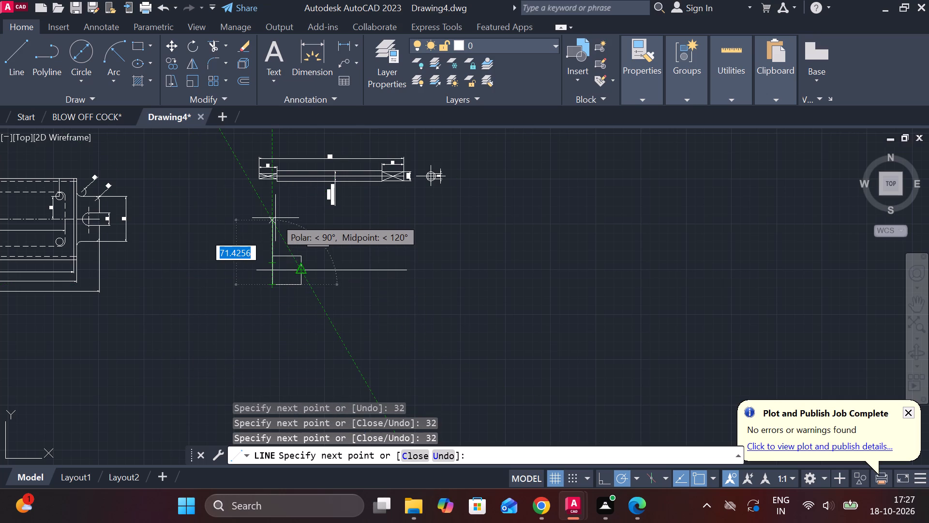
{"action": "key", "text": "1"}
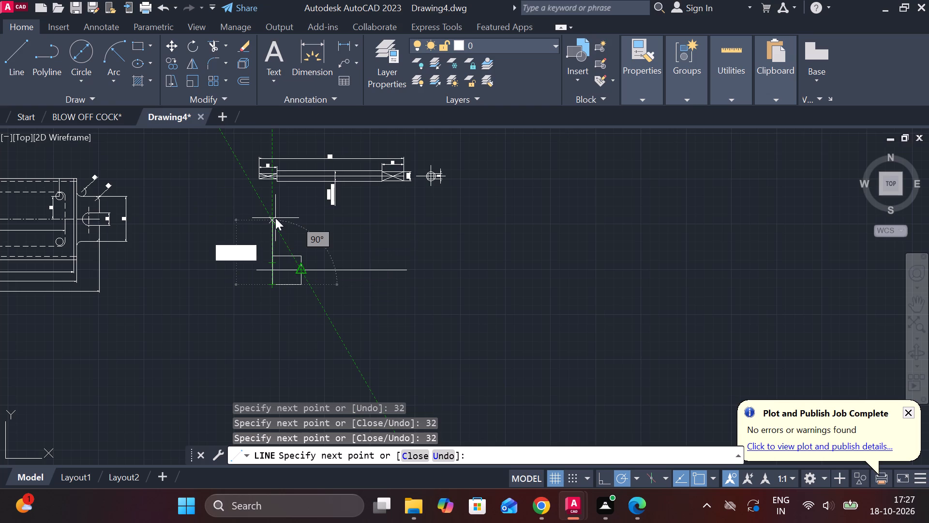
{"action": "key", "text": "6"}
{"action": "key", "text": "Return"}
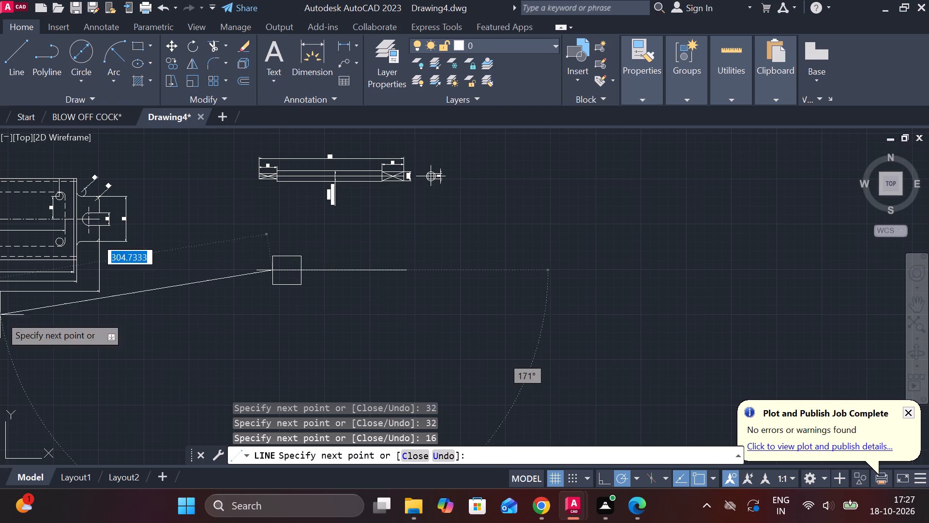
{"action": "key", "text": "Escape"}
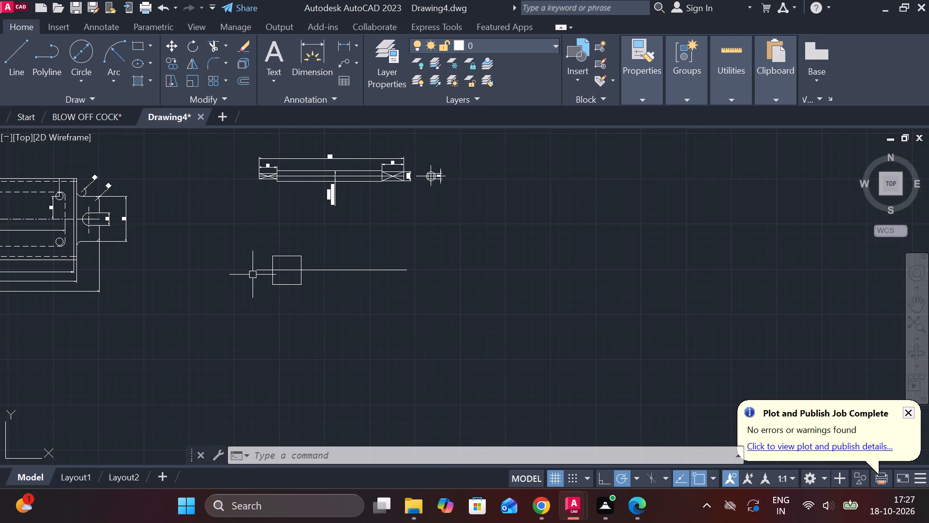
Copy the horizontal base line 6 units above and 6 units below itself.
{"action": "scroll", "coordinate": [258, 257], "scroll_direction": "up", "scroll_amount": 3}
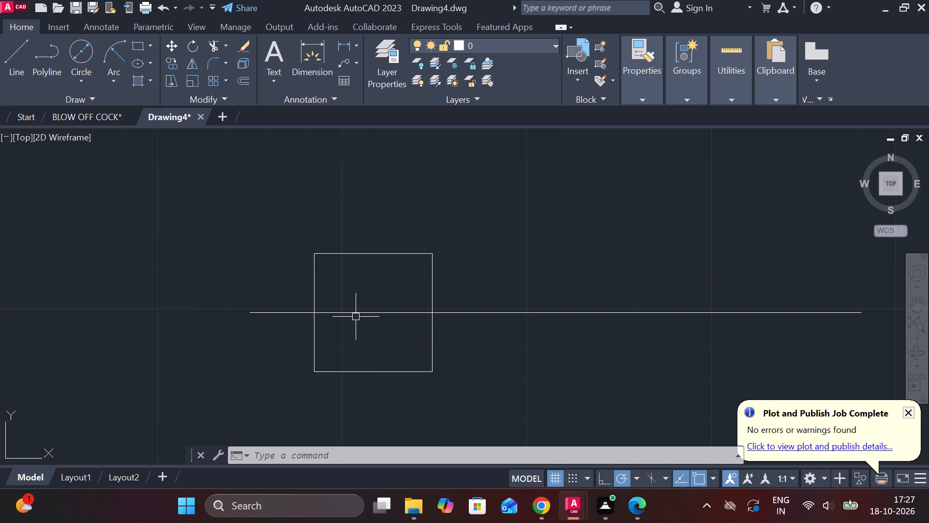
{"action": "left_click", "coordinate": [390, 315]}
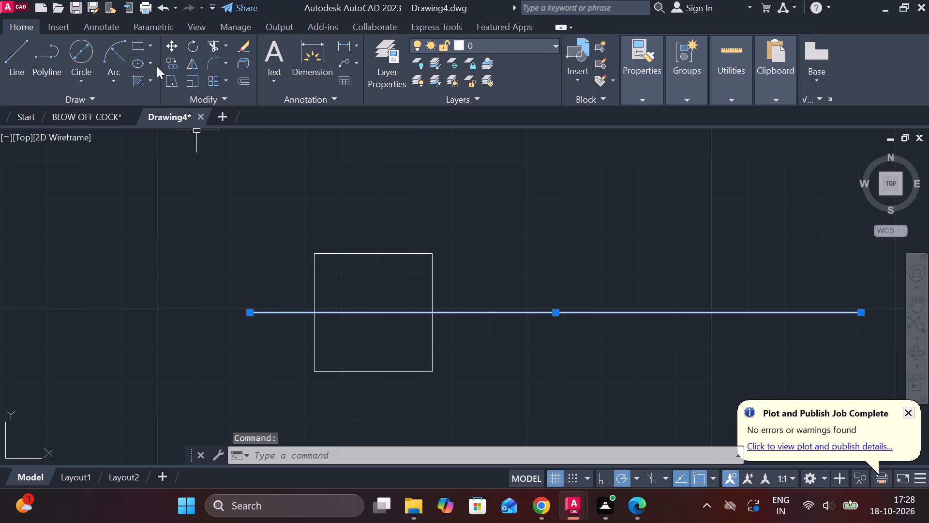
{"action": "left_click", "coordinate": [170, 62]}
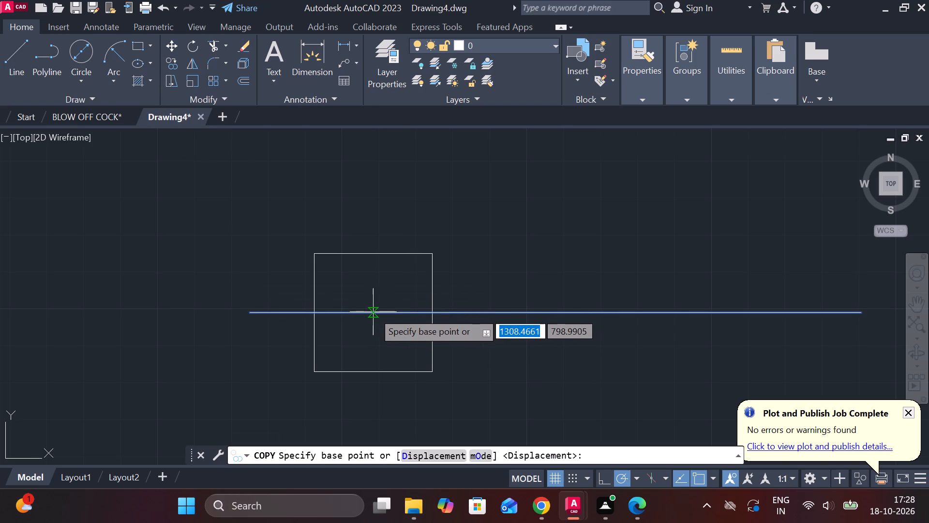
{"action": "left_click", "coordinate": [370, 313]}
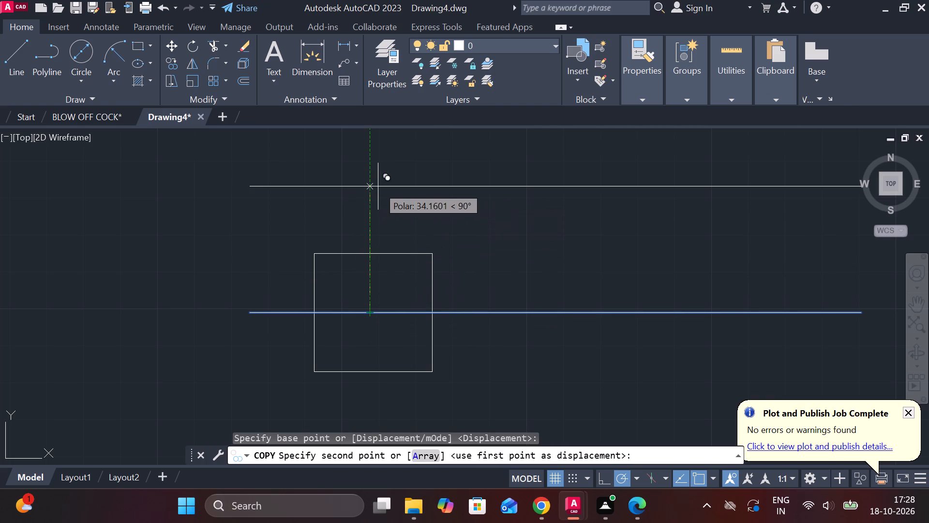
{"action": "type", "text": "12"}
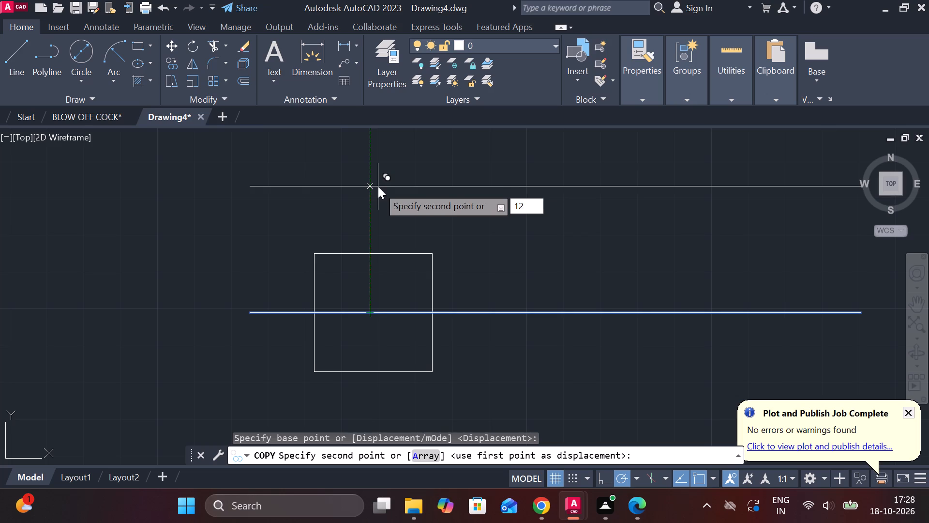
{"action": "key", "text": "BackSpace"}
{"action": "key", "text": "BackSpace"}
{"action": "key", "text": "BackSpace"}
{"action": "key", "text": "6"}
{"action": "key", "text": "Return"}
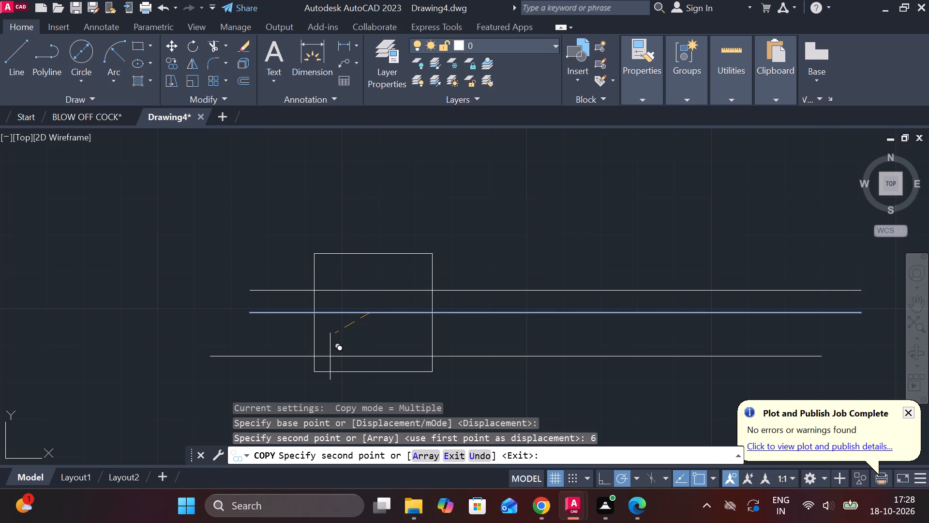
{"action": "scroll", "coordinate": [498, 254], "scroll_direction": "down", "scroll_amount": 1}
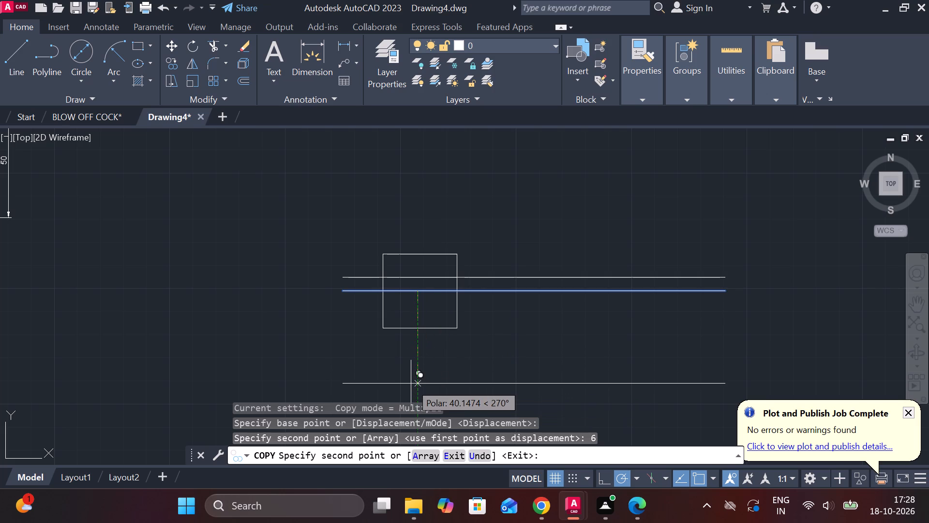
{"action": "key", "text": "6"}
{"action": "key", "text": "Return"}
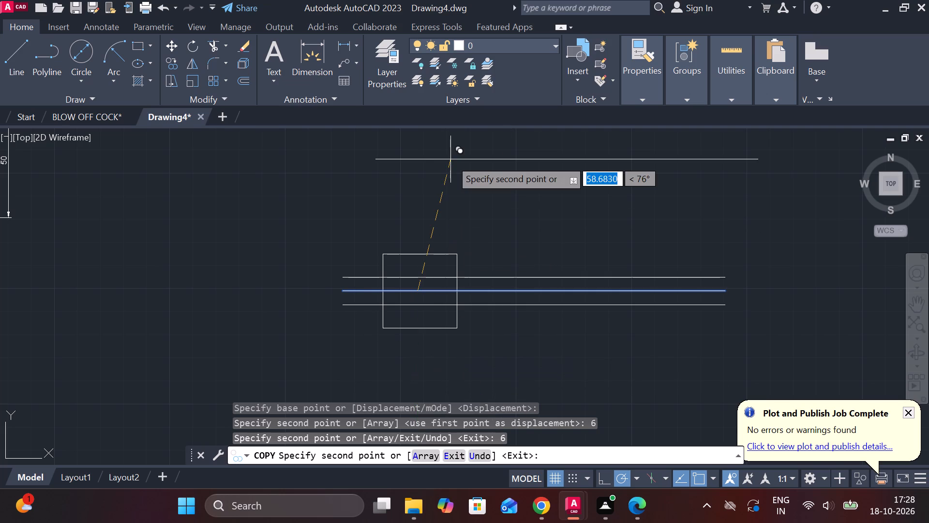
{"action": "key", "text": "Escape"}
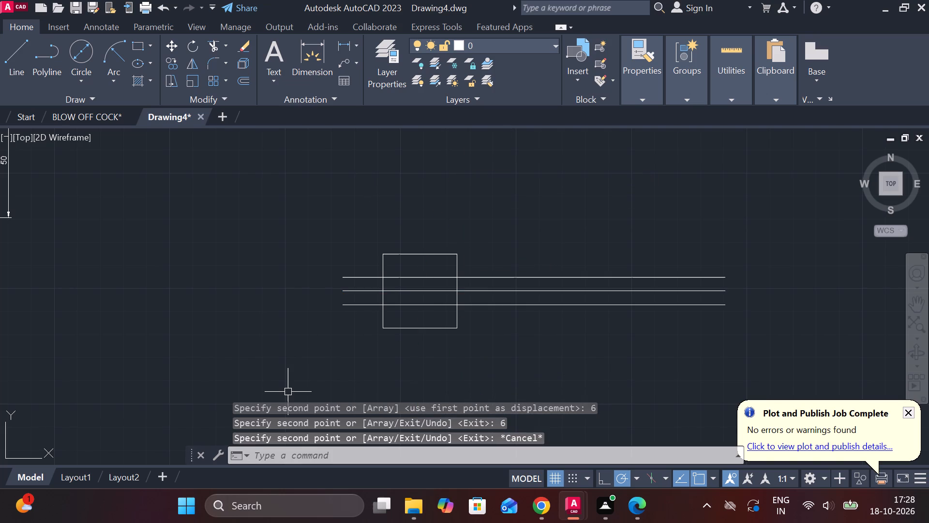
Trim the two copied lines on both sides of the square so that only the parts inside it remain.
{"action": "left_click", "coordinate": [217, 48]}
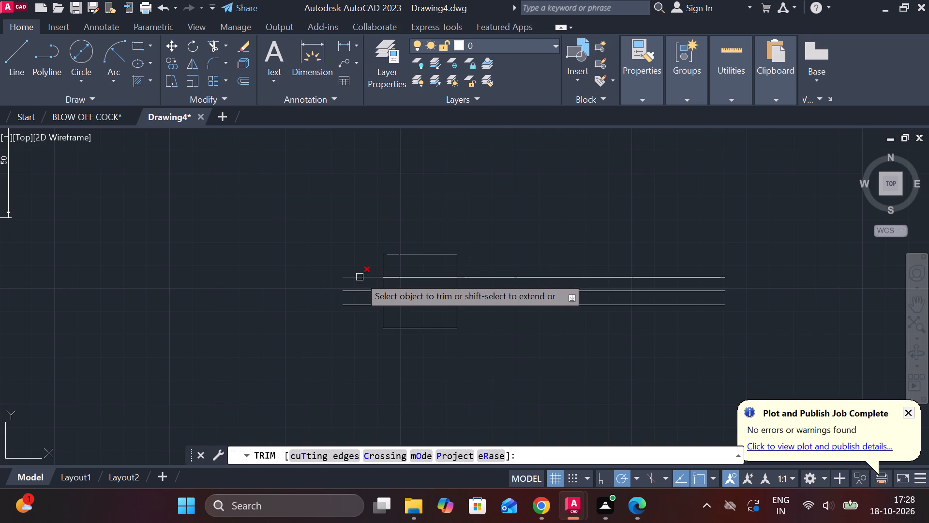
{"action": "left_click", "coordinate": [362, 274]}
{"action": "left_click", "coordinate": [361, 308]}
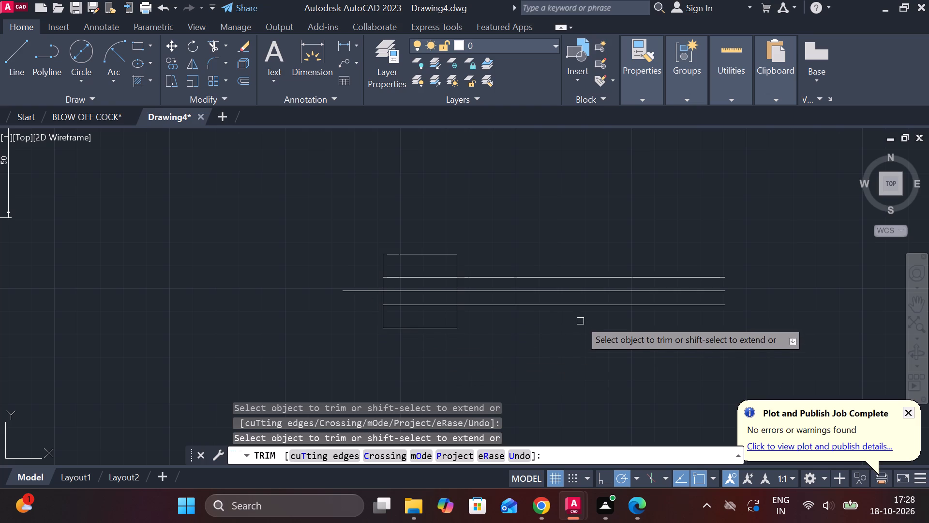
{"action": "left_click", "coordinate": [591, 304]}
{"action": "left_click", "coordinate": [591, 273]}
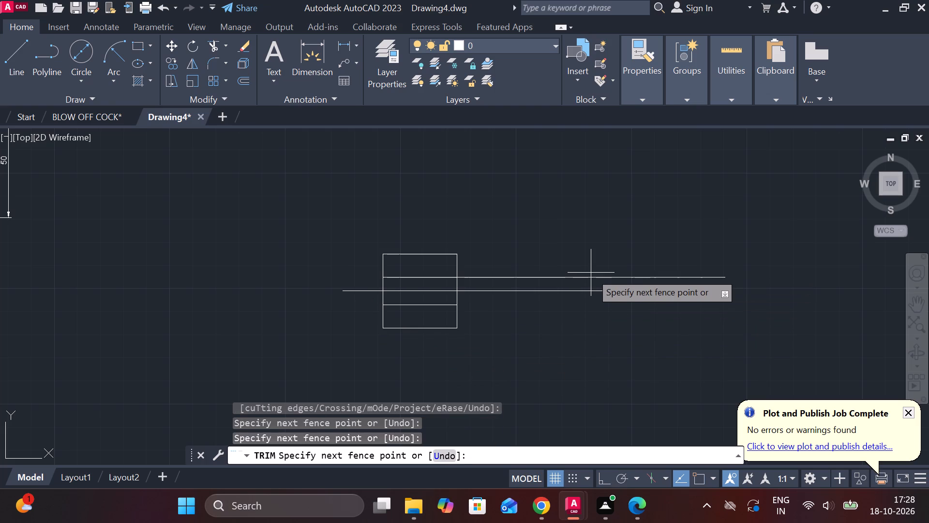
{"action": "left_click", "coordinate": [593, 278]}
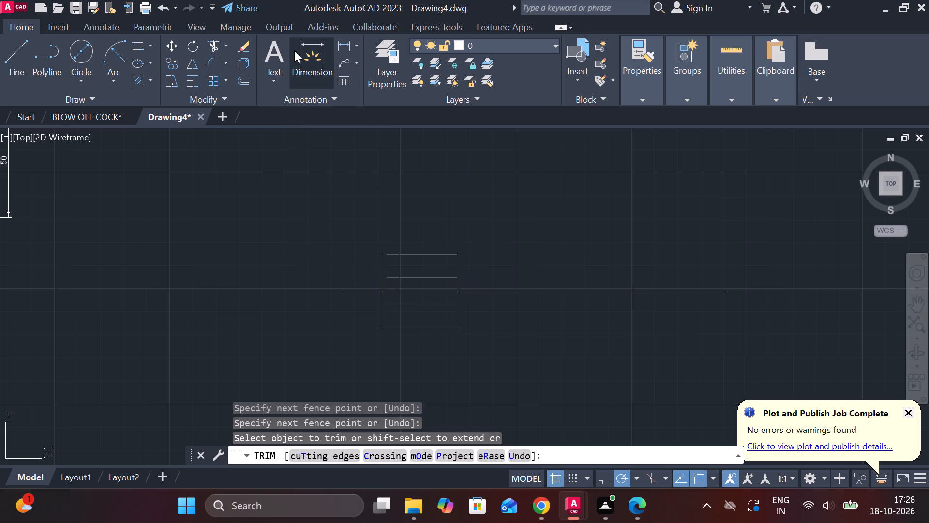
{"action": "key", "text": "Escape"}
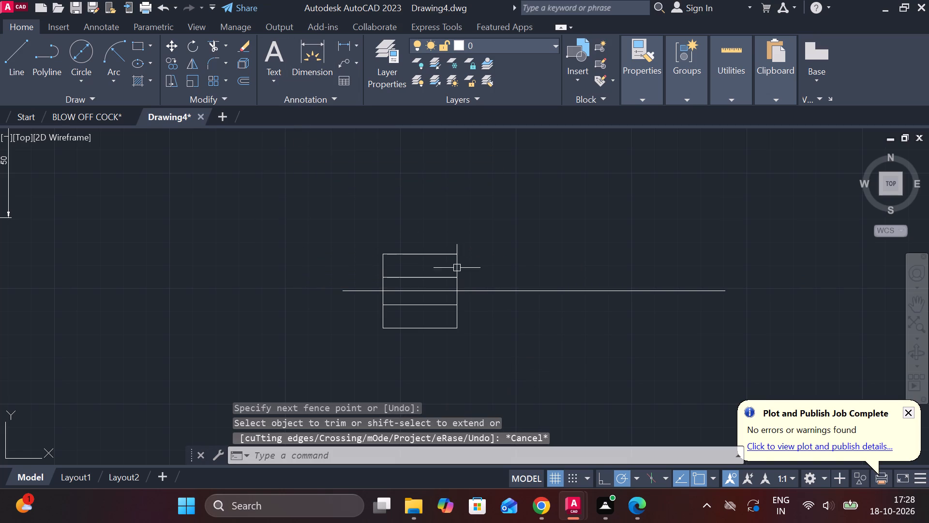
Add a linear dimension for the square's width above its top edge.
{"action": "left_click", "coordinate": [345, 44]}
{"action": "left_click", "coordinate": [382, 252]}
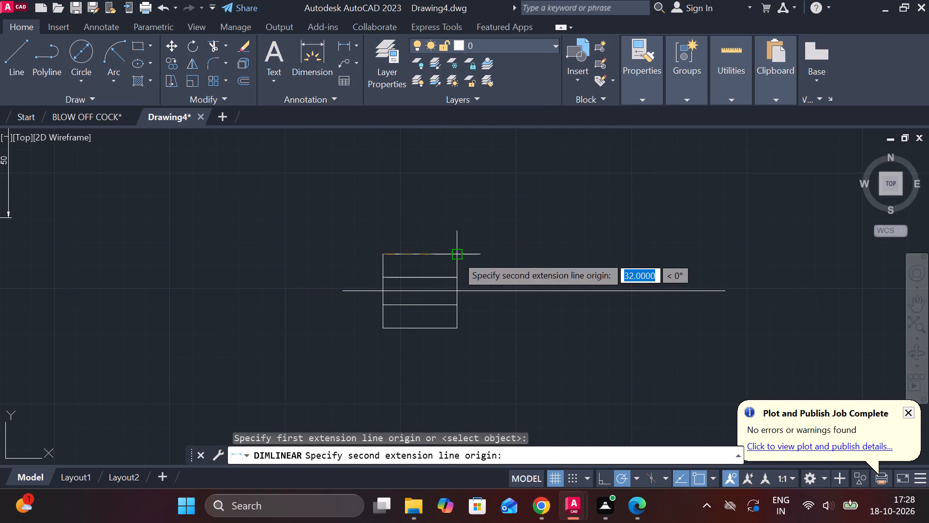
{"action": "left_click", "coordinate": [457, 255]}
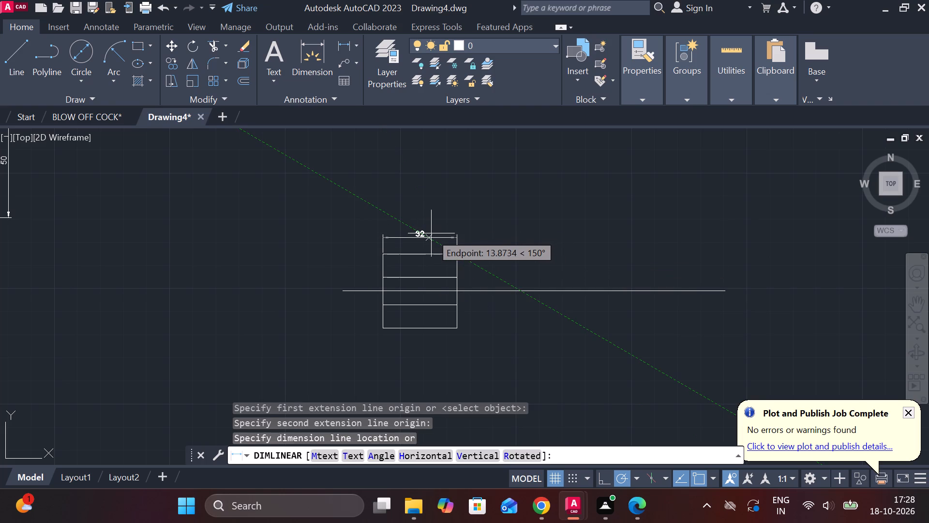
{"action": "left_click", "coordinate": [431, 234]}
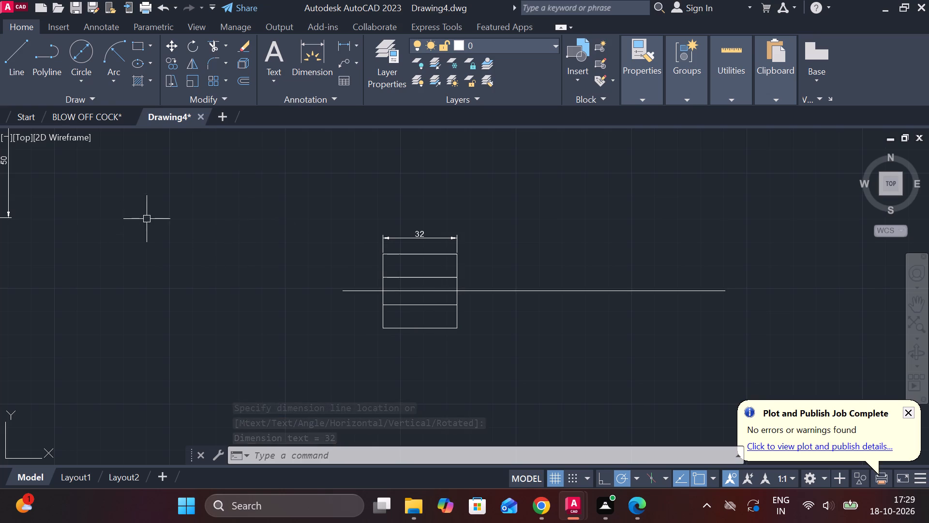
Draw a vertical centre line through the middle of the square, extending beyond its top and bottom edges.
{"action": "left_click", "coordinate": [24, 54]}
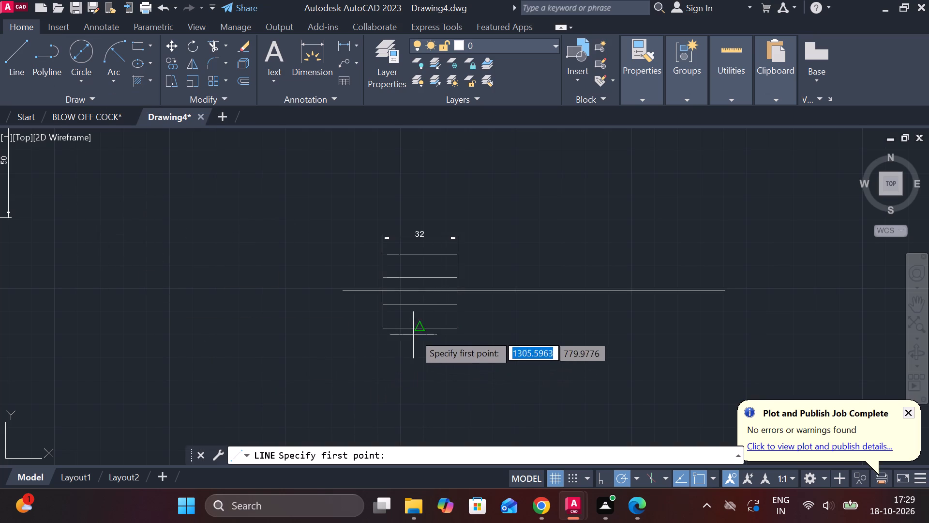
{"action": "left_click", "coordinate": [423, 368]}
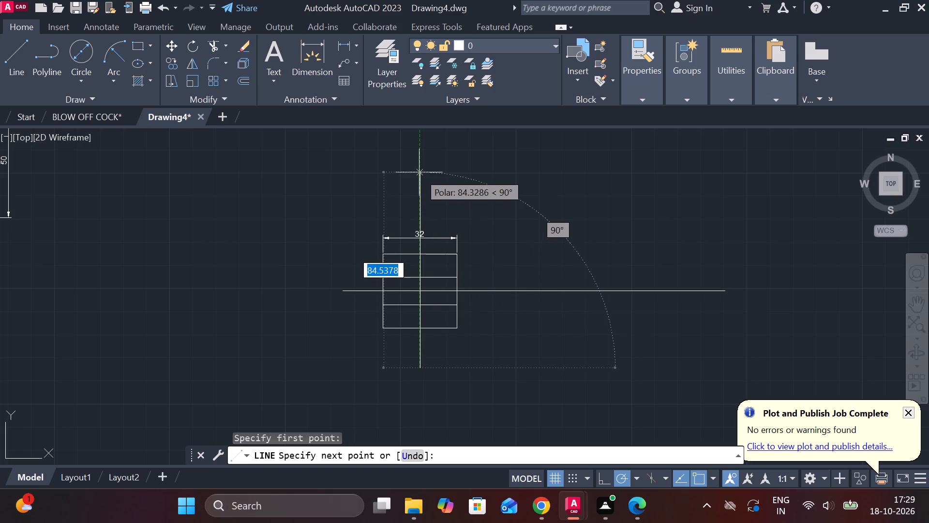
{"action": "left_click", "coordinate": [422, 208]}
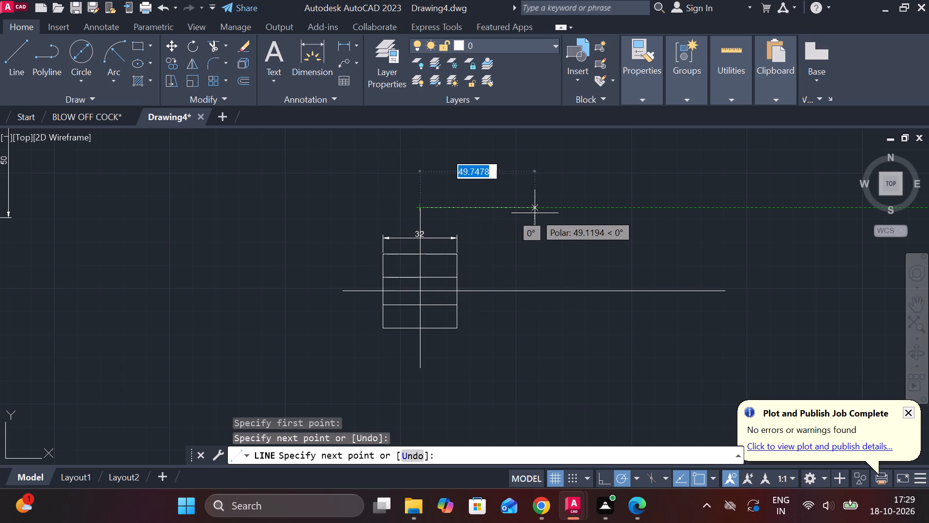
{"action": "key", "text": "Escape"}
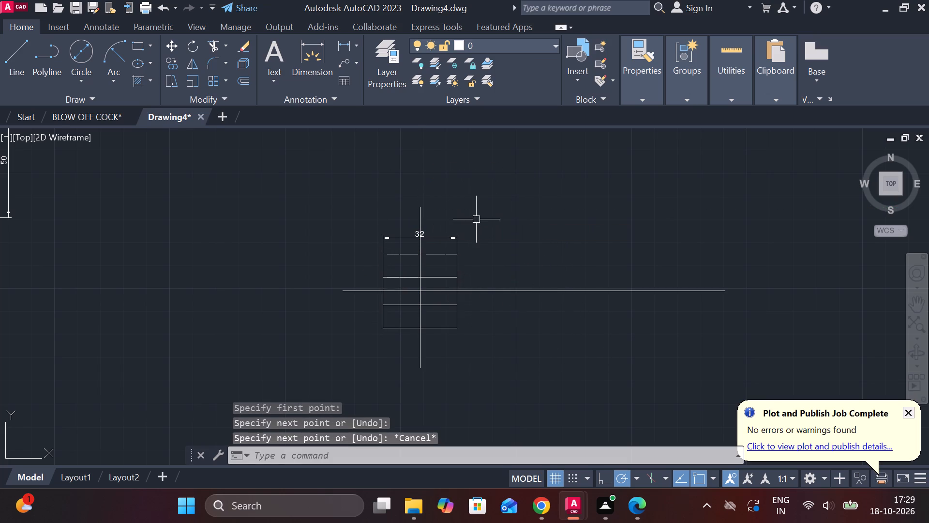
Add linear dimensions below the square for its two half-widths, from each bottom corner to the vertical centre line.
{"action": "left_click", "coordinate": [346, 45]}
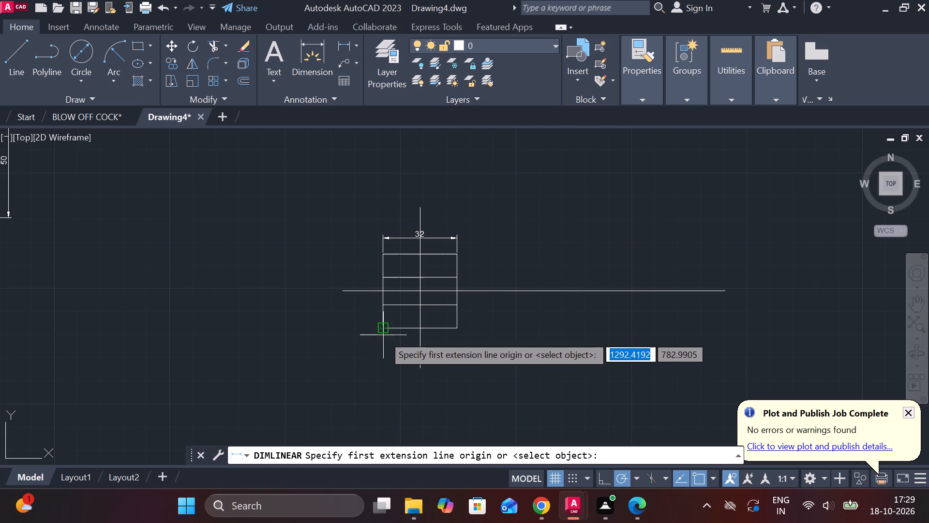
{"action": "left_click", "coordinate": [383, 327]}
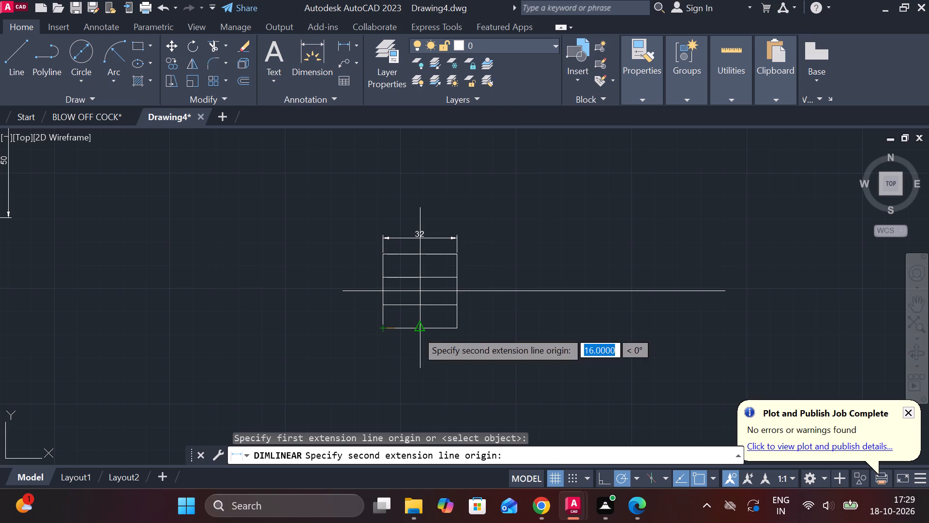
{"action": "left_click", "coordinate": [417, 331]}
{"action": "left_click", "coordinate": [407, 352]}
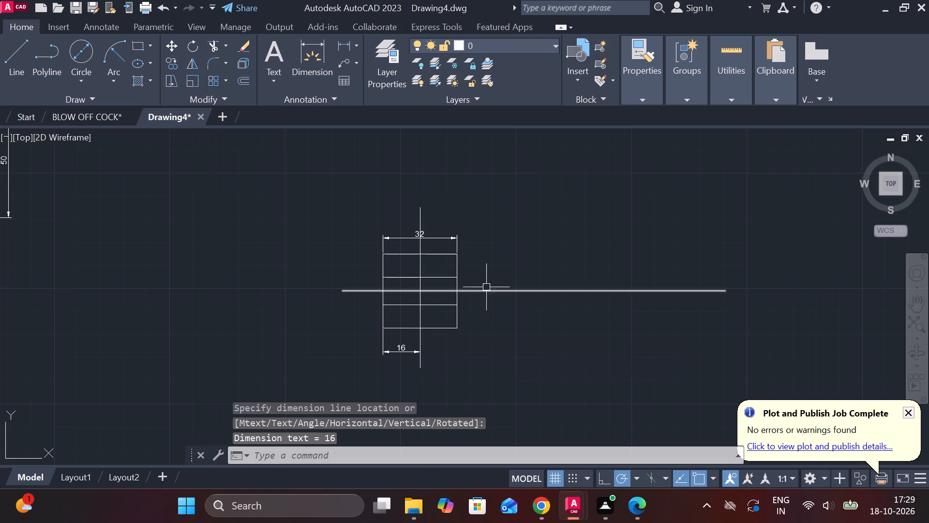
{"action": "left_click", "coordinate": [340, 40]}
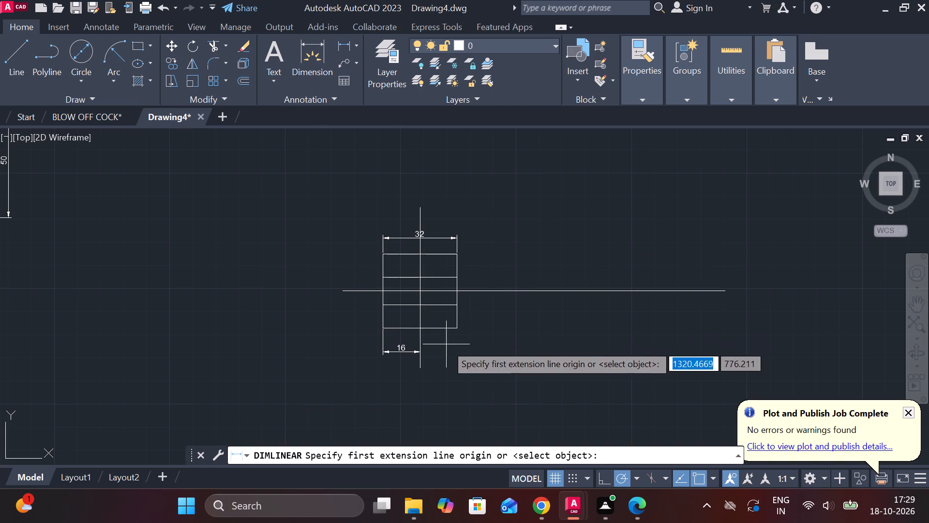
{"action": "left_click", "coordinate": [421, 329]}
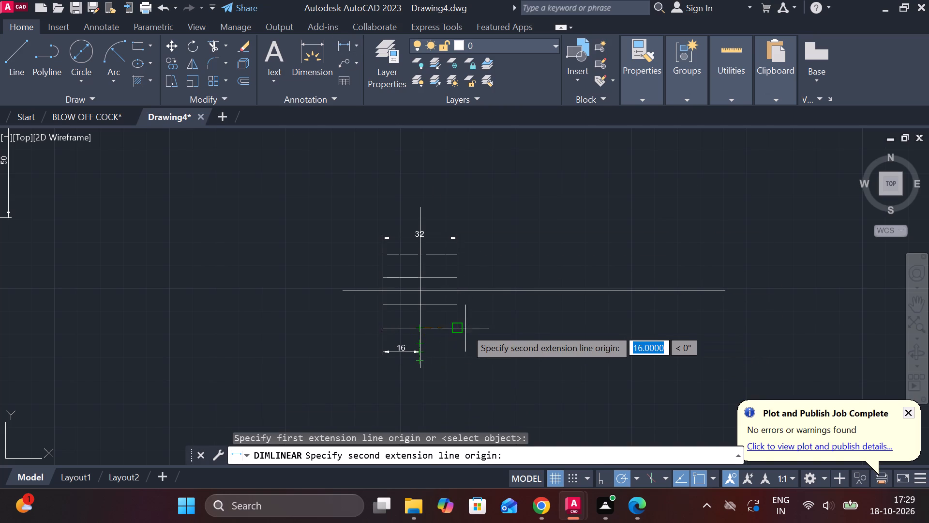
{"action": "left_click", "coordinate": [462, 328]}
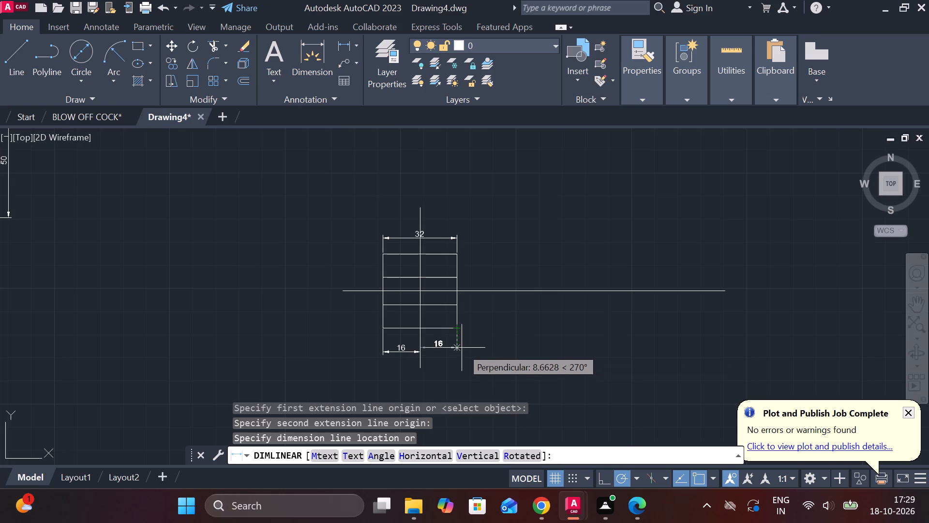
{"action": "left_click", "coordinate": [462, 352]}
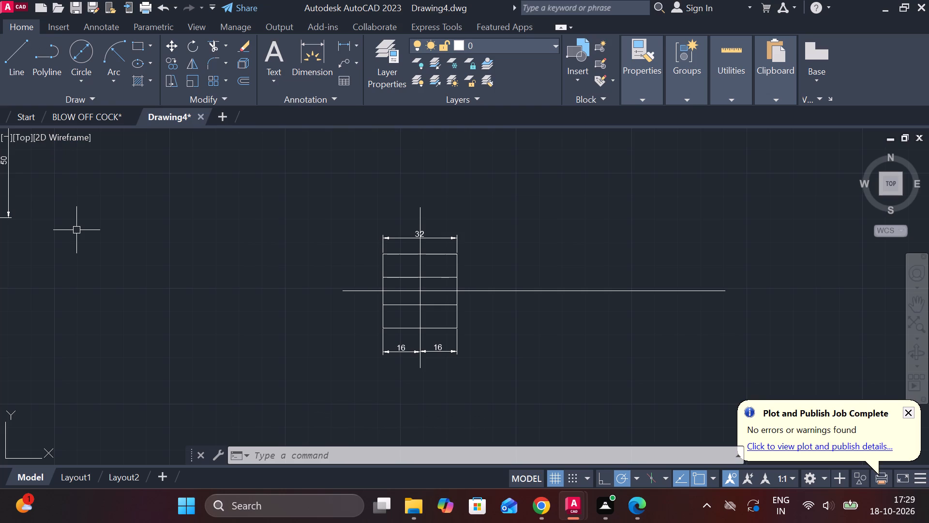
{"action": "key", "text": "Escape"}
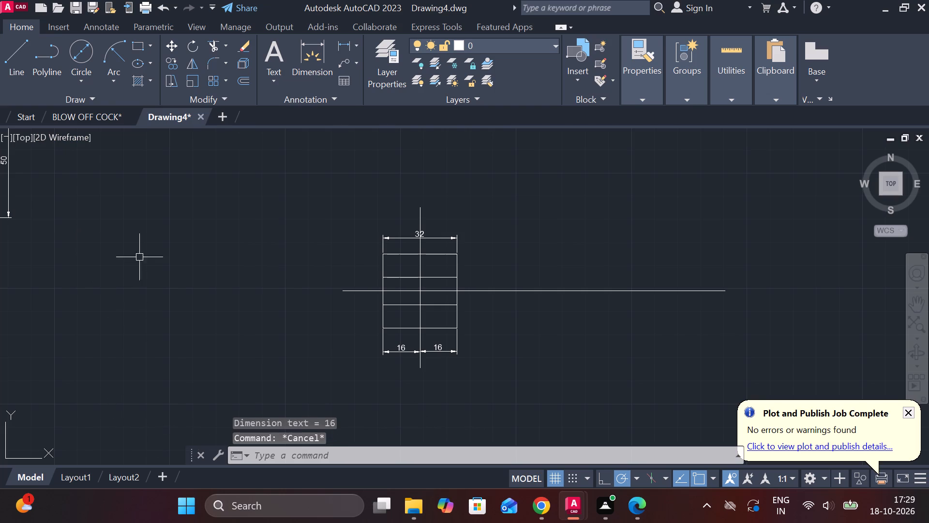
Draw a 90 by 32 rectangle on the base line to the right of the square, with the line passing through its mid-height.
{"action": "left_click", "coordinate": [22, 50]}
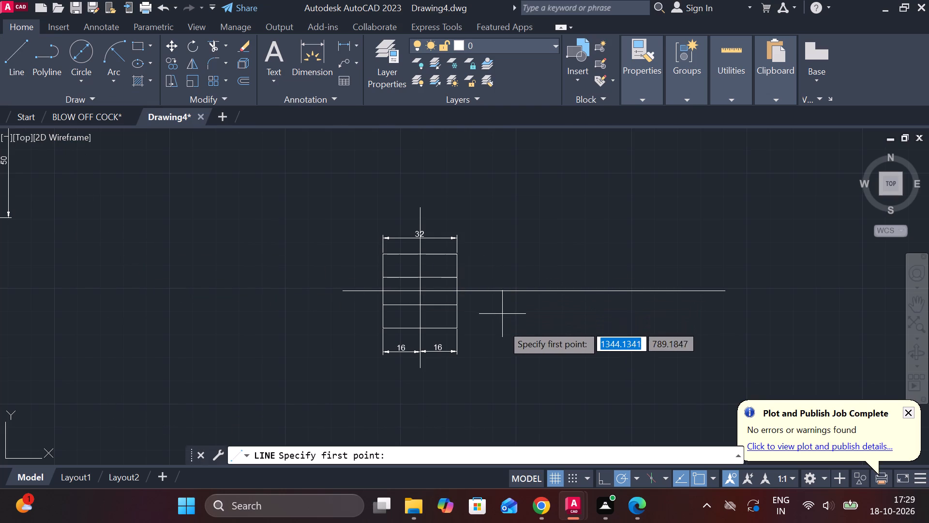
{"action": "left_click", "coordinate": [498, 292]}
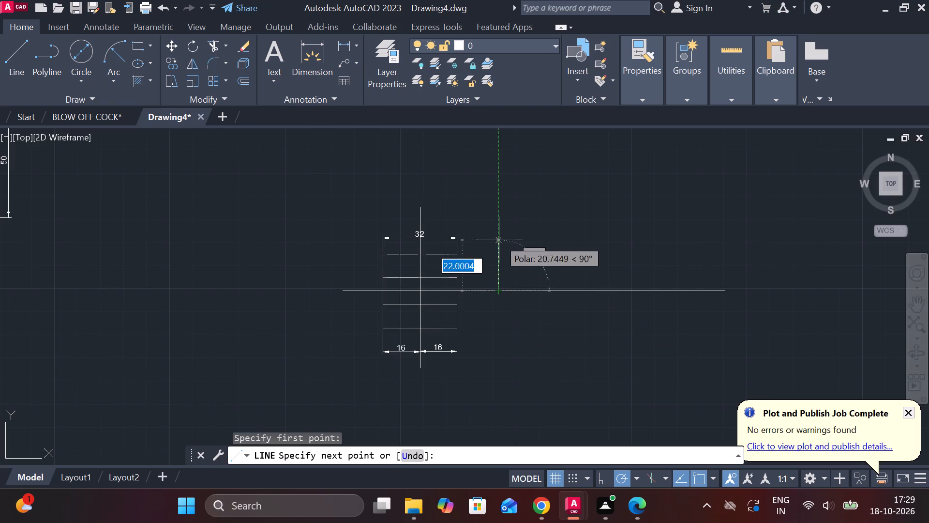
{"action": "key", "text": "1"}
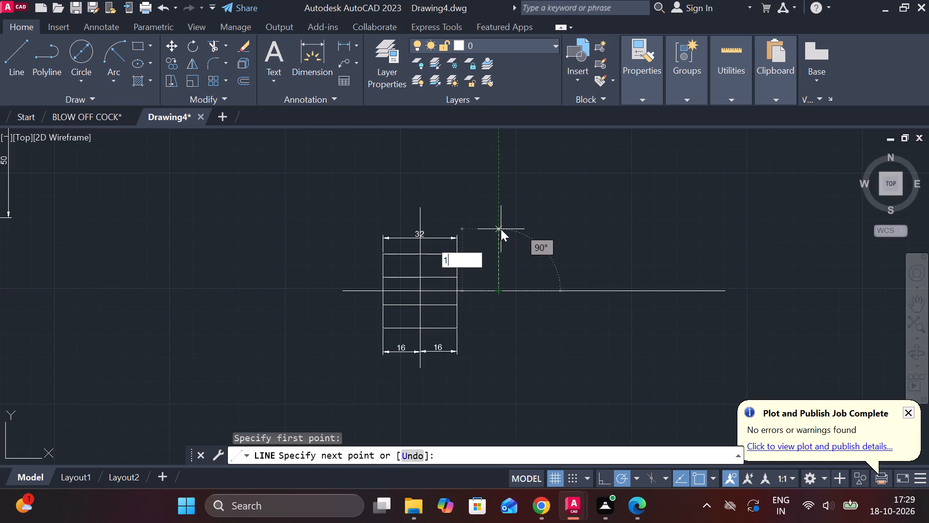
{"action": "key", "text": "6"}
{"action": "key", "text": "Return"}
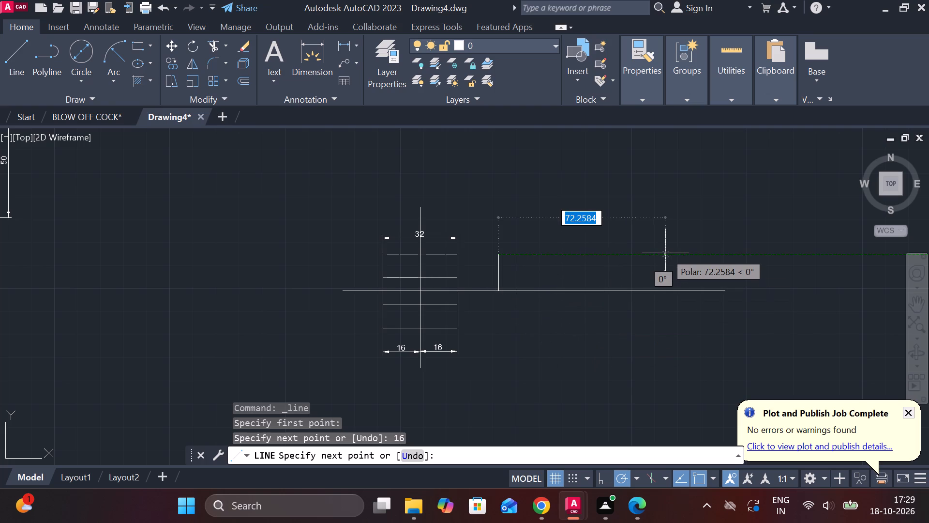
{"action": "type", "text": "90"}
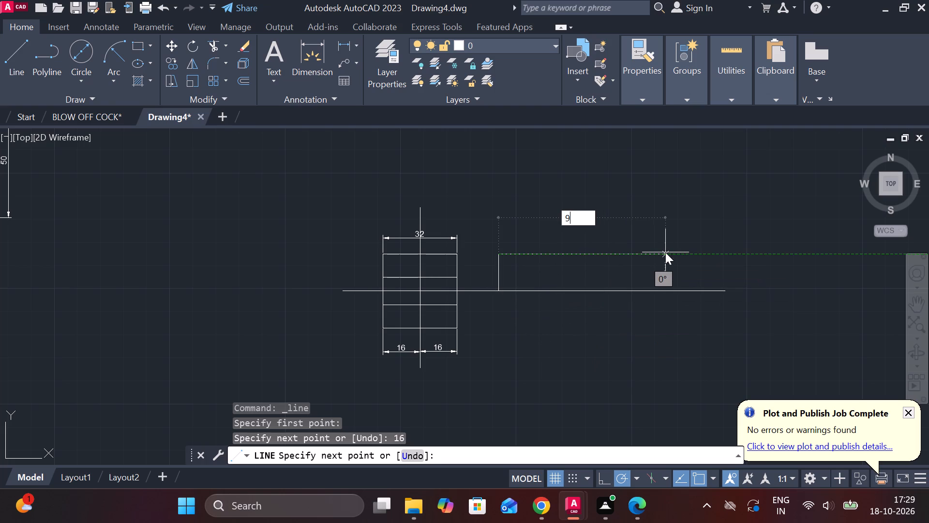
{"action": "key", "text": "Return"}
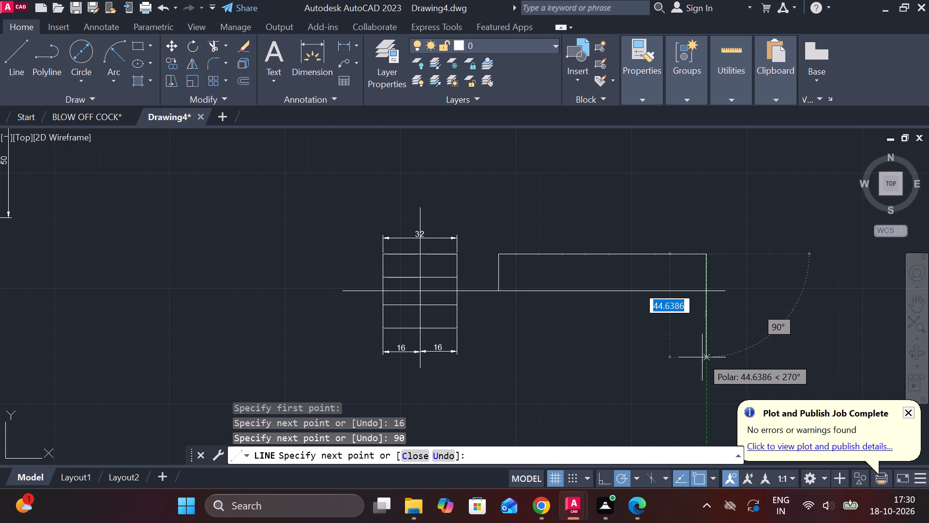
{"action": "type", "text": "32"}
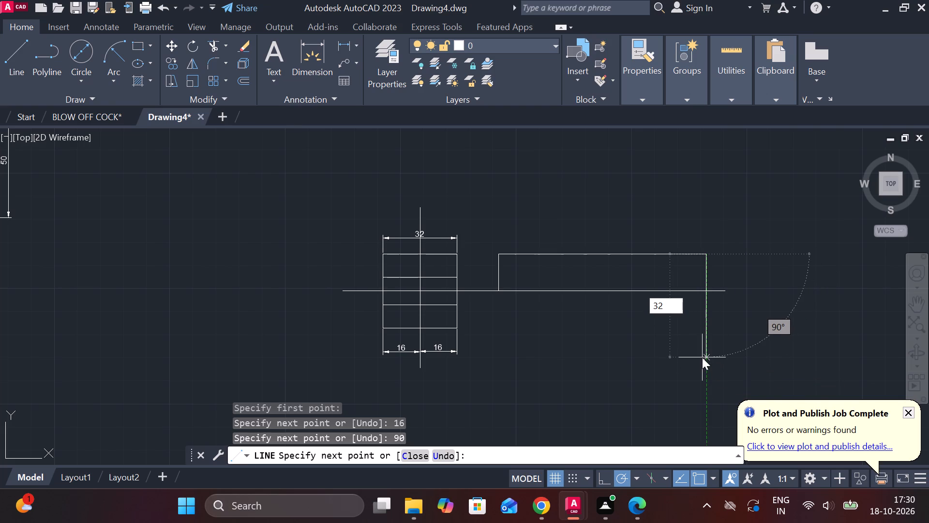
{"action": "key", "text": "Return"}
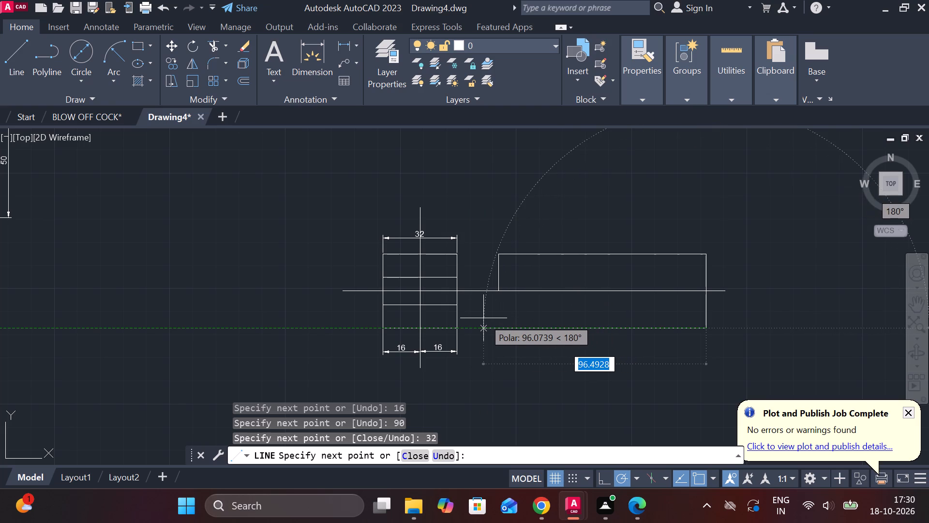
{"action": "type", "text": "90"}
{"action": "key", "text": "Return"}
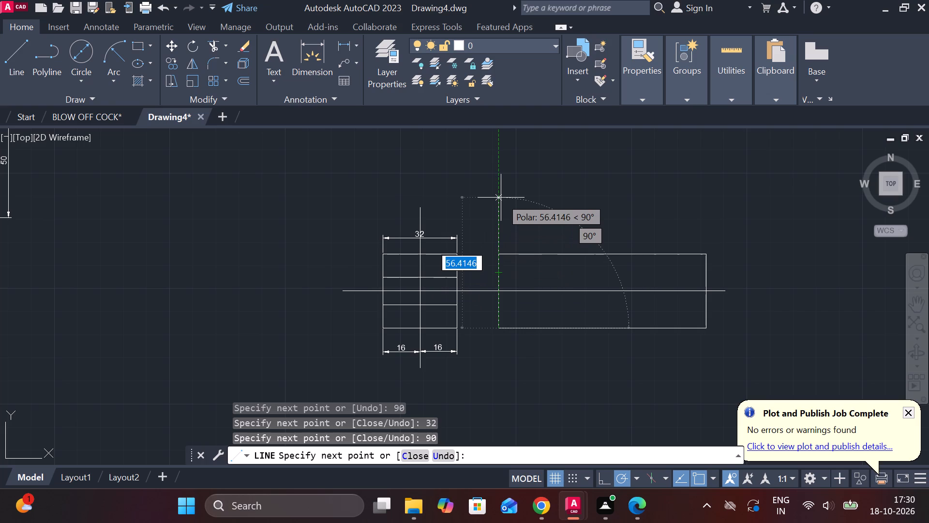
{"action": "key", "text": "1"}
{"action": "key", "text": "6"}
{"action": "key", "text": "Return"}
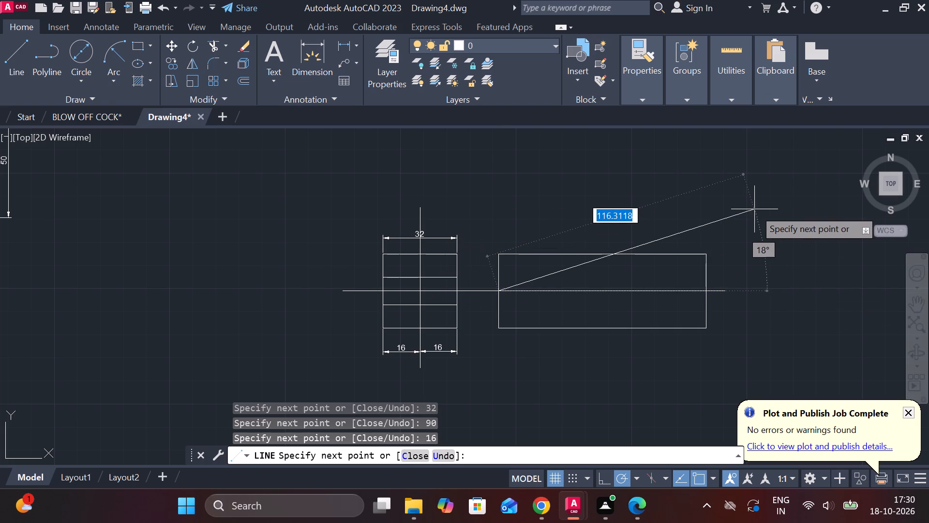
{"action": "key", "text": "Escape"}
{"action": "key", "text": "grave"}
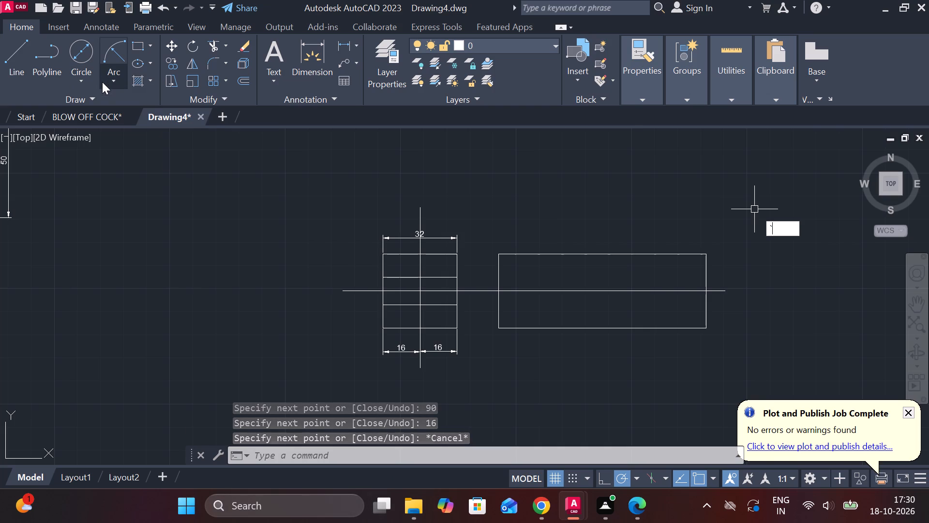
Draw a vertical centre line about 69 units long through the middle of the rectangle, extending above and below it.
{"action": "left_click", "coordinate": [14, 62]}
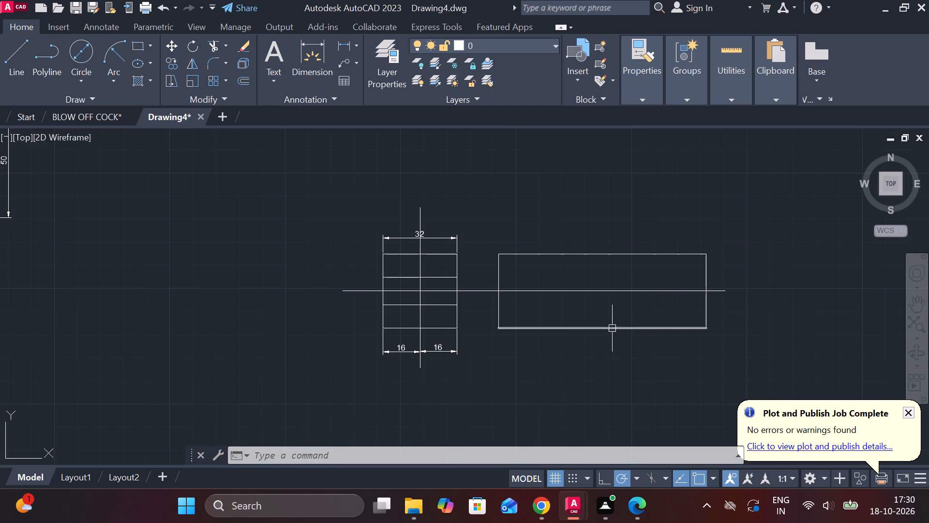
{"action": "left_click", "coordinate": [23, 65]}
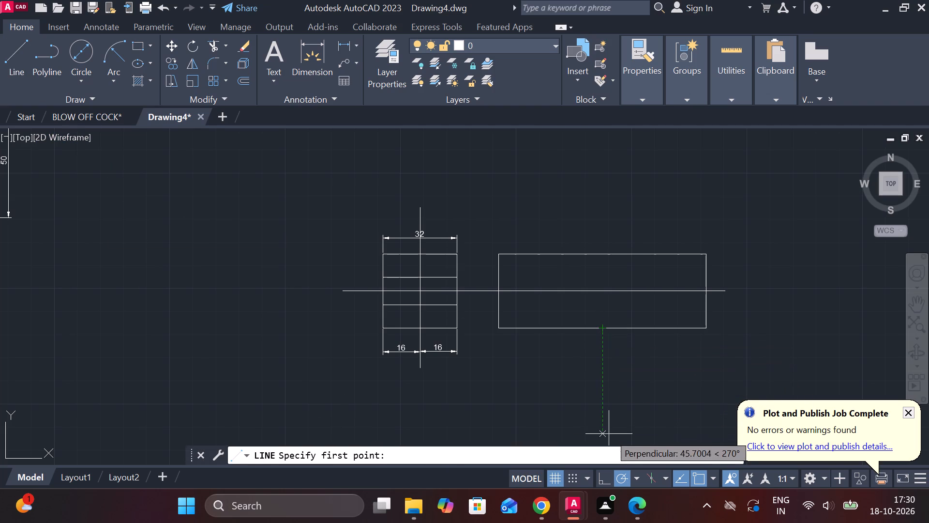
{"action": "left_click", "coordinate": [602, 369]}
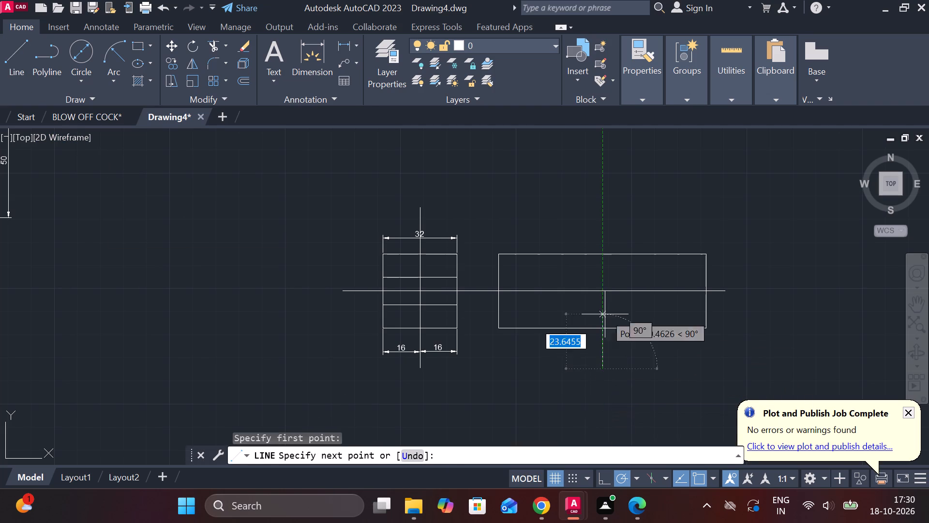
{"action": "left_click", "coordinate": [604, 209]}
{"action": "key", "text": "Escape"}
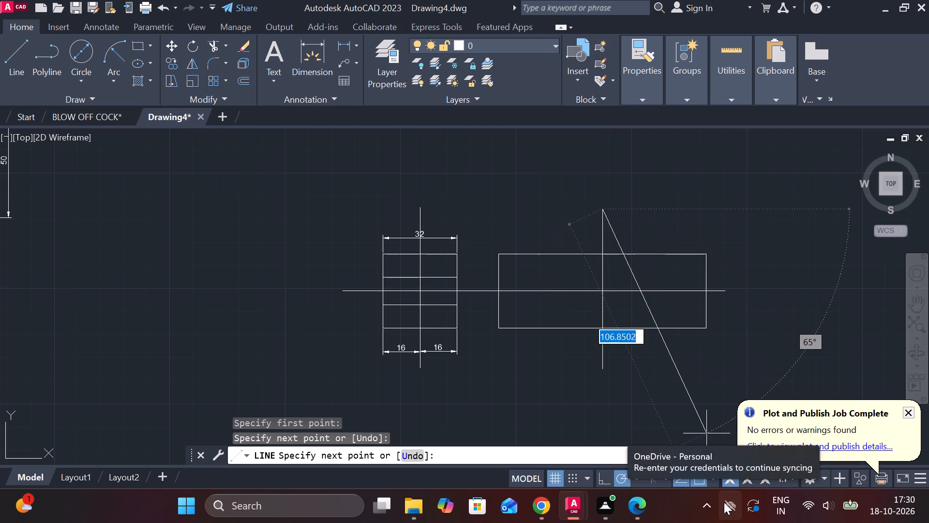
Draw a circle of diameter 12 centred where the rectangle's vertical centre line crosses the base line.
{"action": "left_click", "coordinate": [80, 58]}
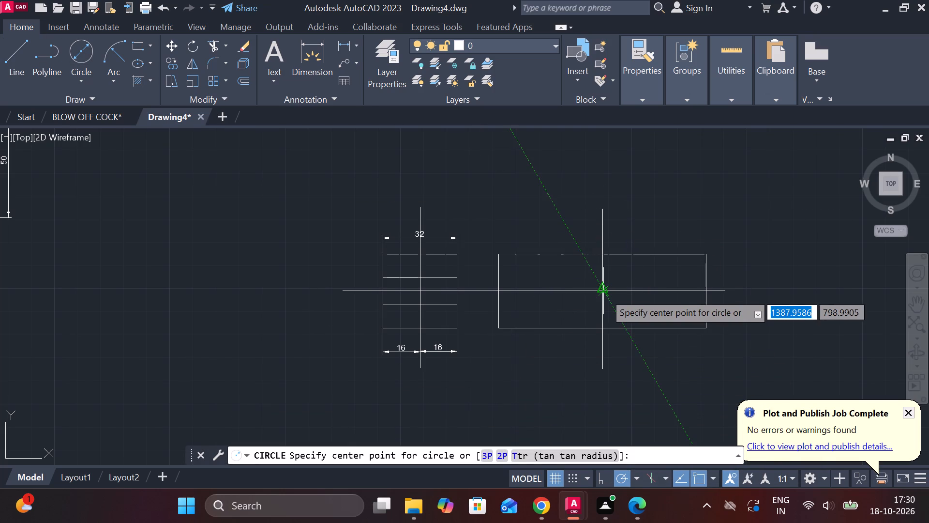
{"action": "scroll", "coordinate": [605, 307], "scroll_direction": "up", "scroll_amount": 2}
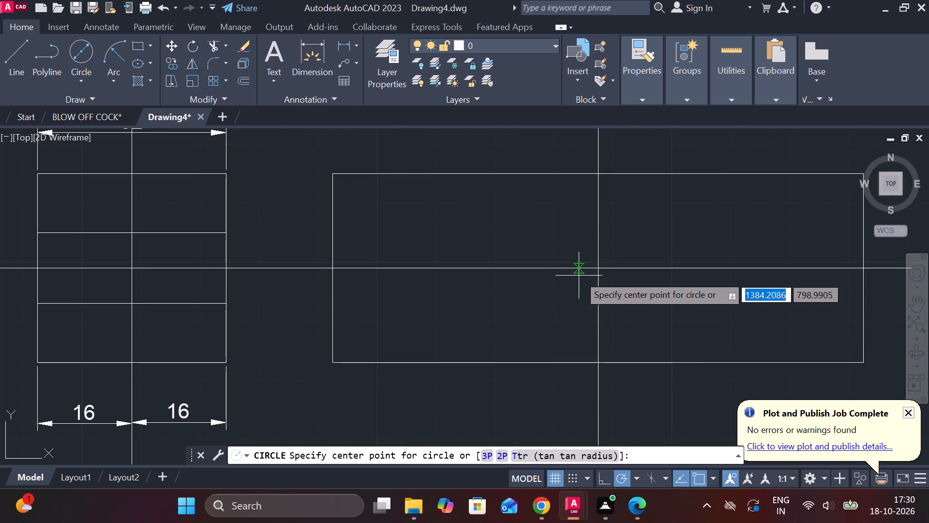
{"action": "left_click", "coordinate": [599, 271]}
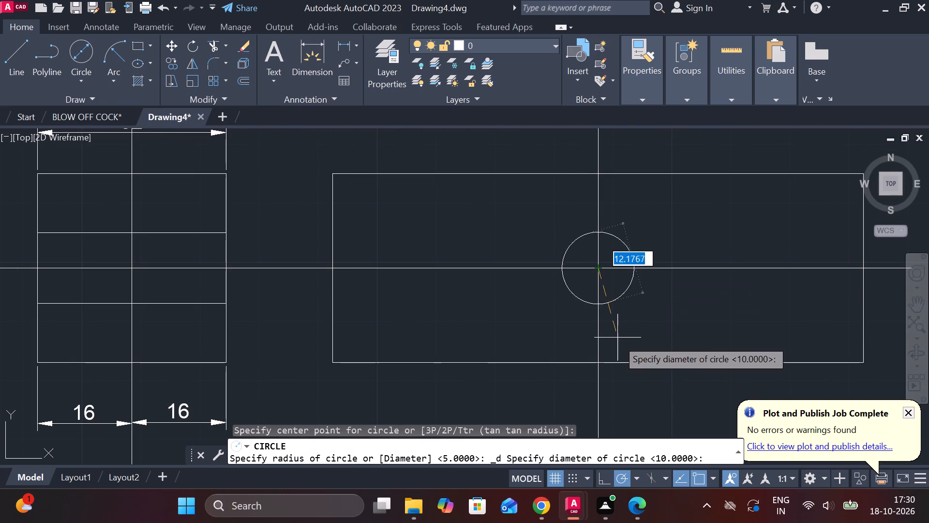
{"action": "type", "text": "12"}
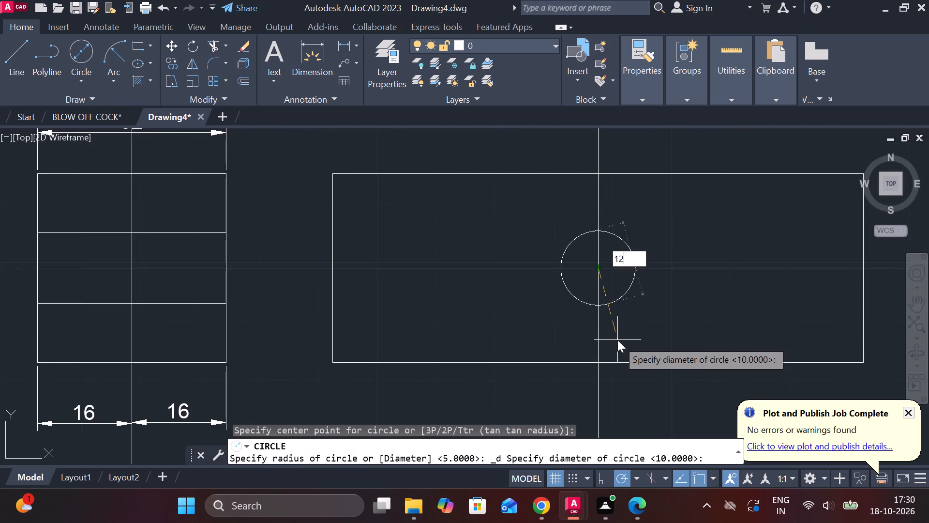
{"action": "key", "text": "Return"}
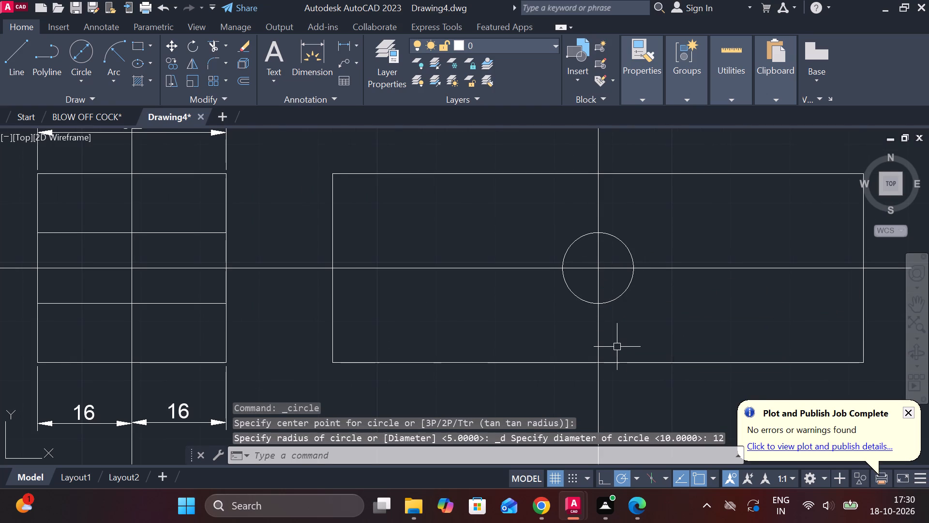
Copy the vertical centre line through the circle 25 units to each side along the base line.
{"action": "scroll", "coordinate": [617, 347], "scroll_direction": "down", "scroll_amount": 2}
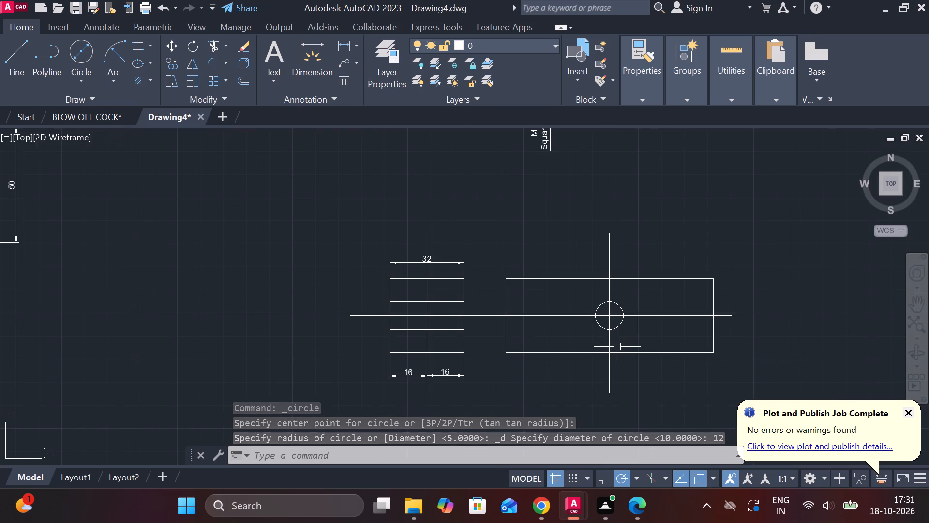
{"action": "left_click", "coordinate": [610, 347]}
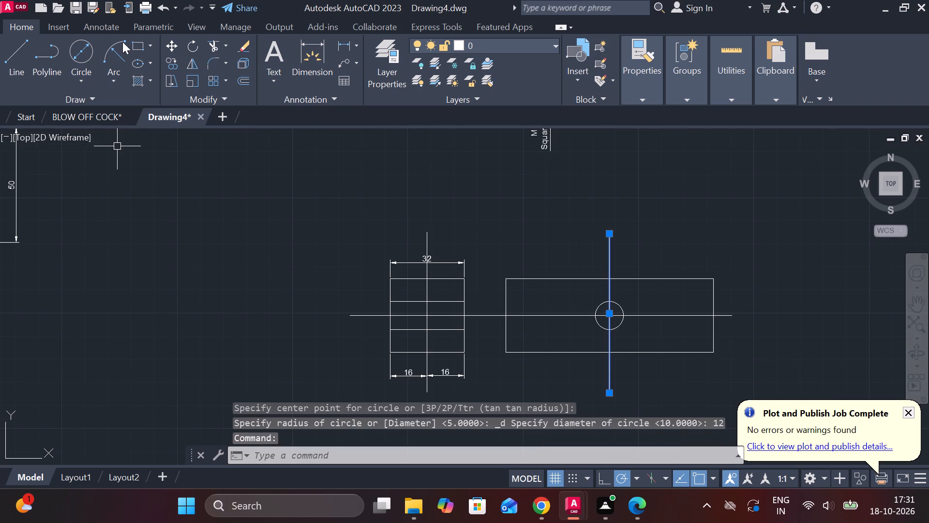
{"action": "left_click", "coordinate": [177, 61]}
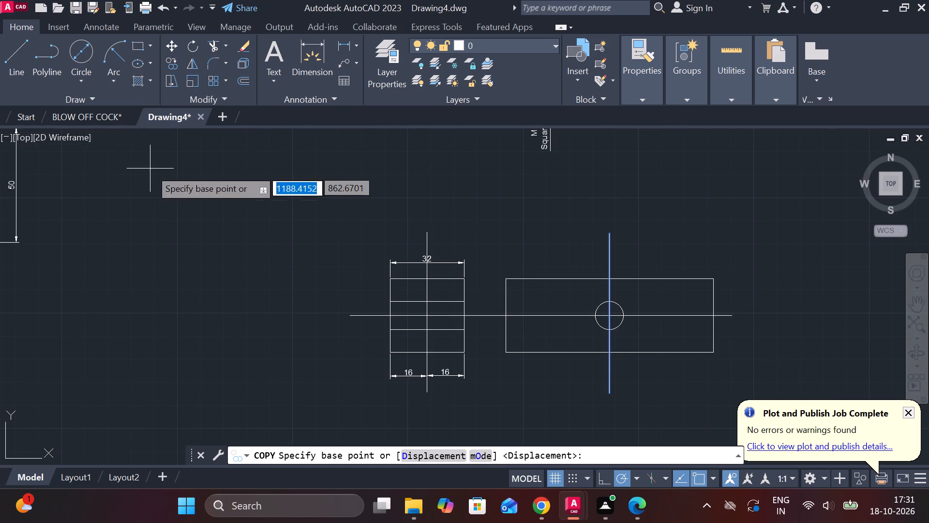
{"action": "left_click", "coordinate": [613, 320]}
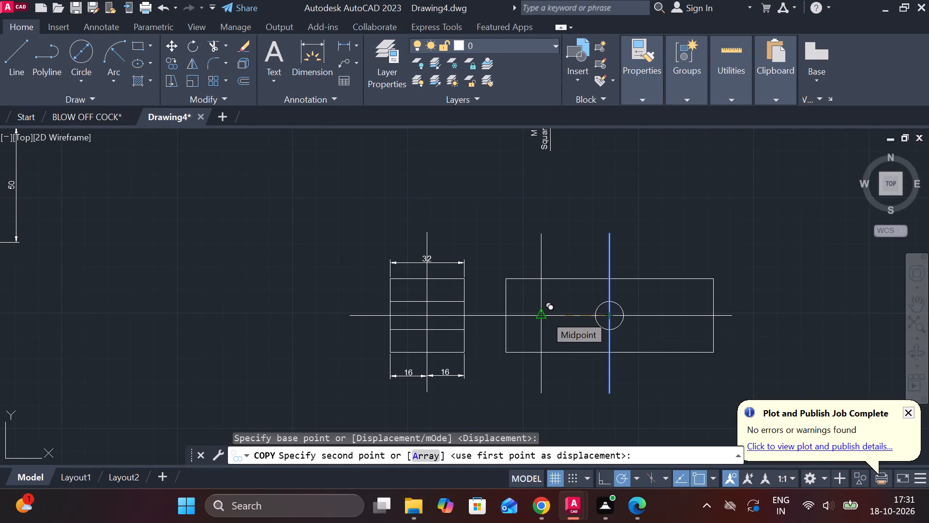
{"action": "type", "text": "25"}
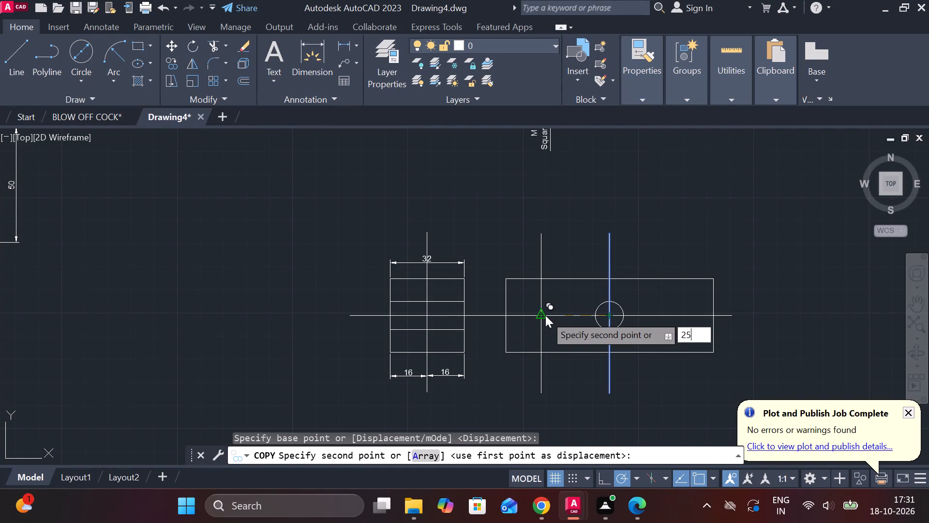
{"action": "key", "text": "Return"}
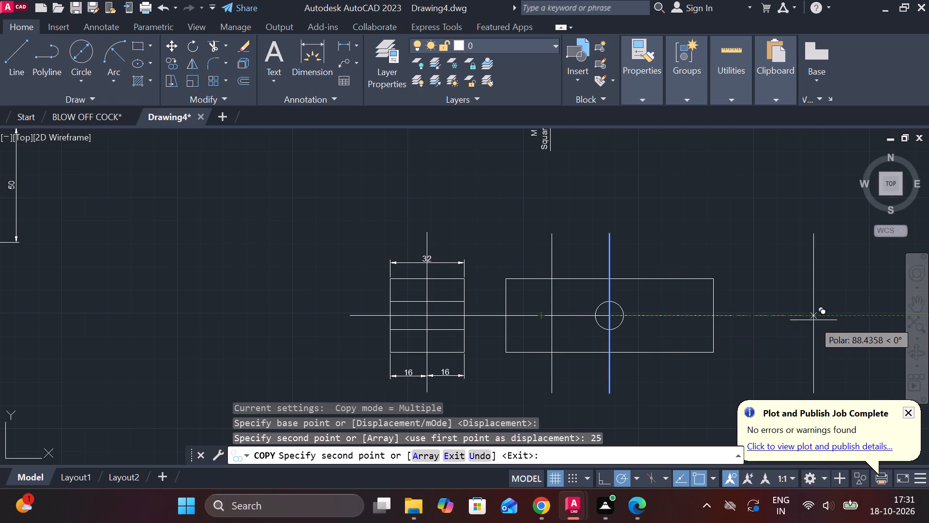
{"action": "key", "text": "2"}
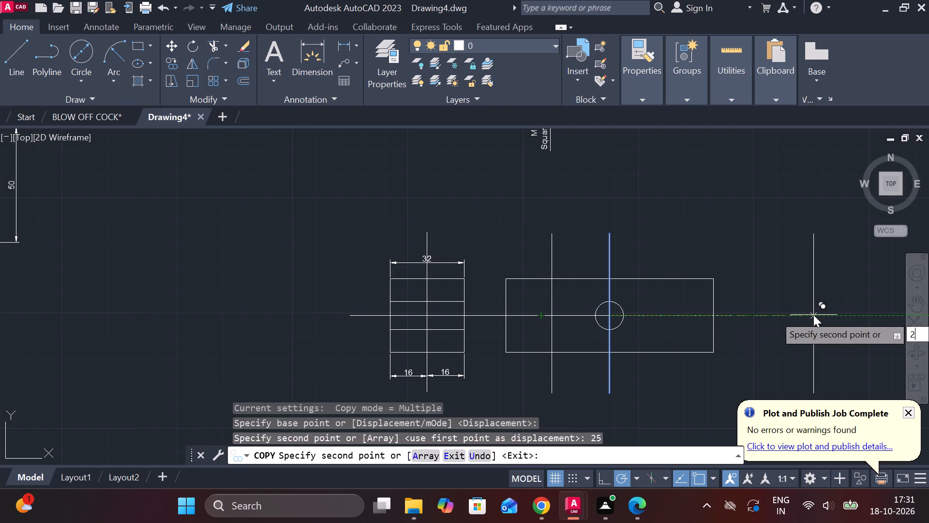
{"action": "key", "text": "5"}
{"action": "key", "text": "Return"}
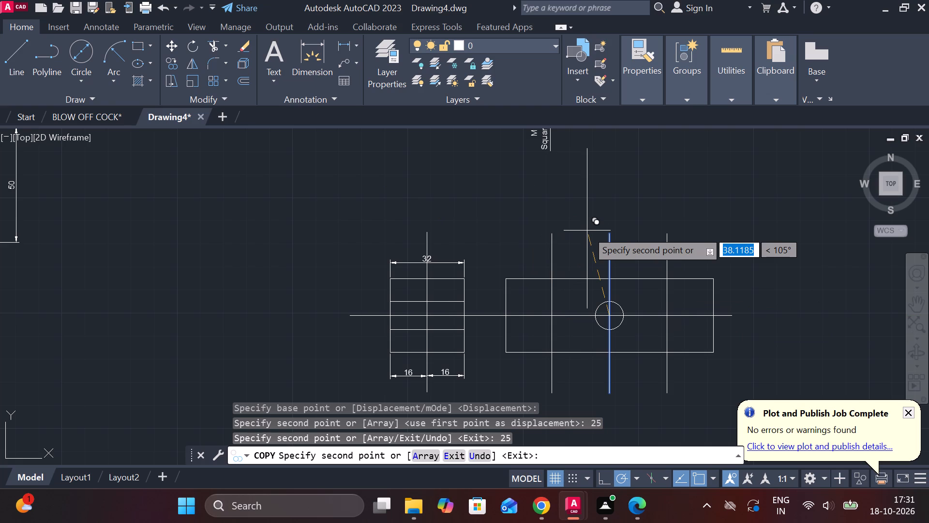
{"action": "key", "text": "Escape"}
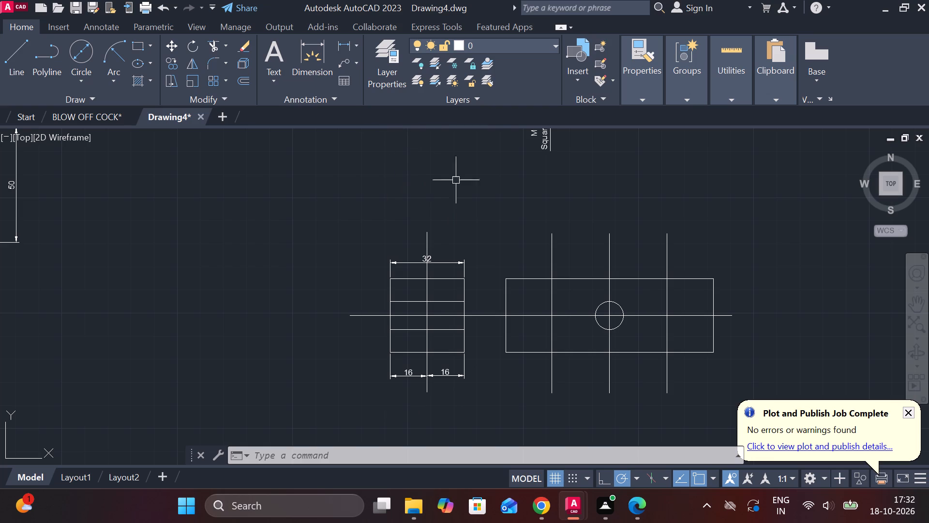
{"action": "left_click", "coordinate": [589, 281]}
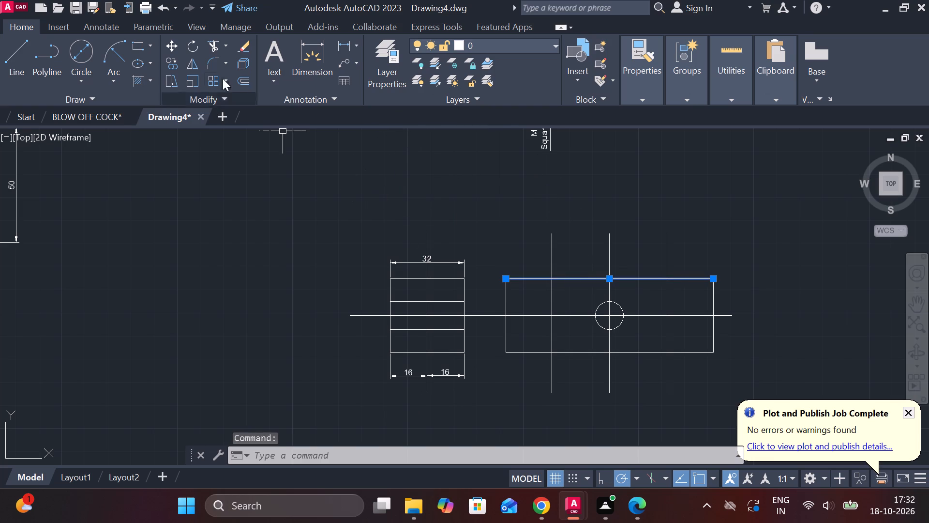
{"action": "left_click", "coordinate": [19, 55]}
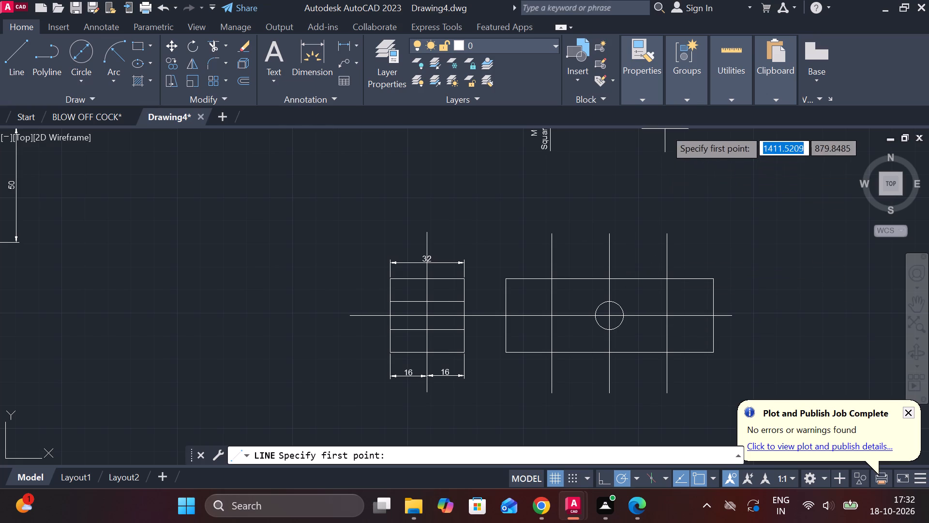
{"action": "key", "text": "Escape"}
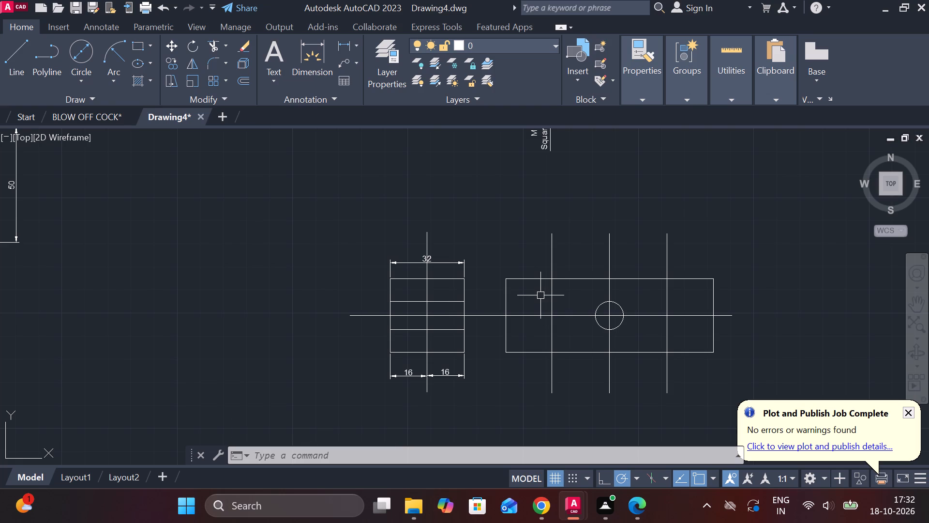
Copy the rectangle's top edge 3 units downward.
{"action": "left_click", "coordinate": [569, 277]}
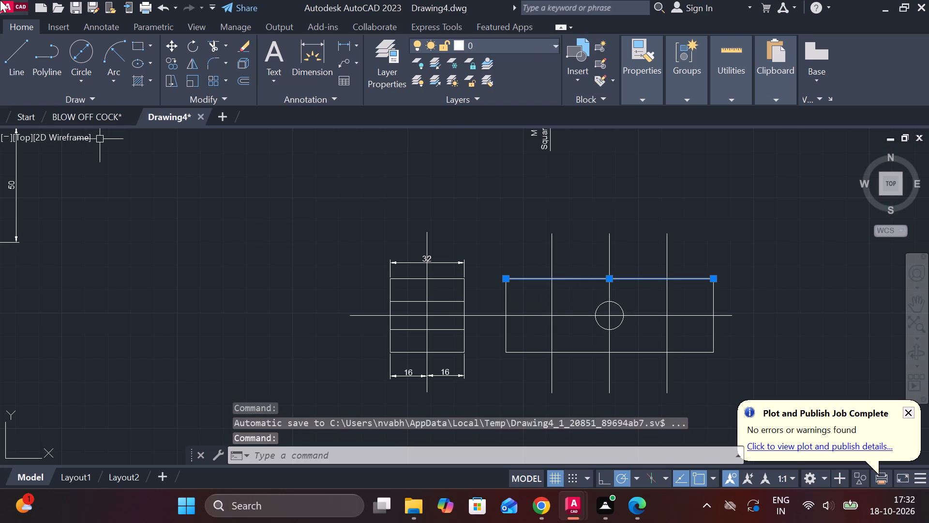
{"action": "left_click", "coordinate": [173, 61]}
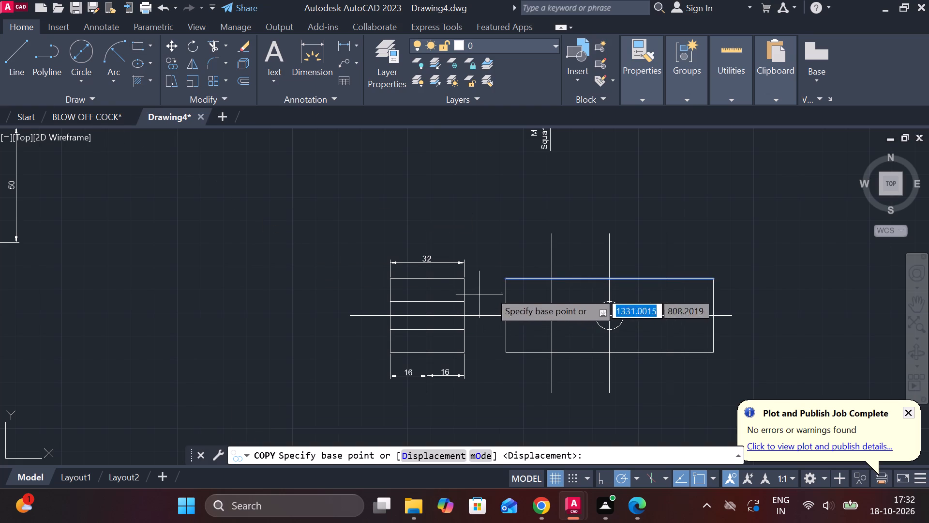
{"action": "left_click", "coordinate": [551, 277]}
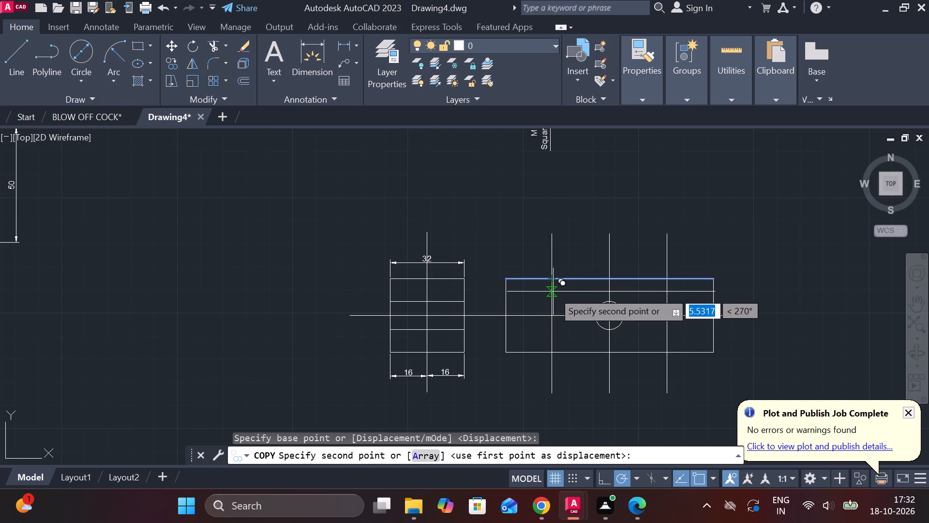
{"action": "key", "text": "3"}
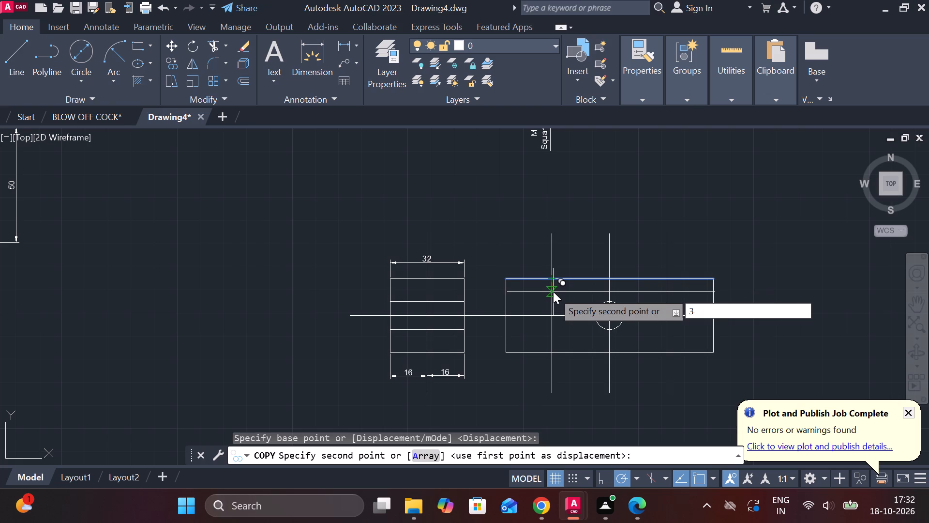
{"action": "key", "text": "Return"}
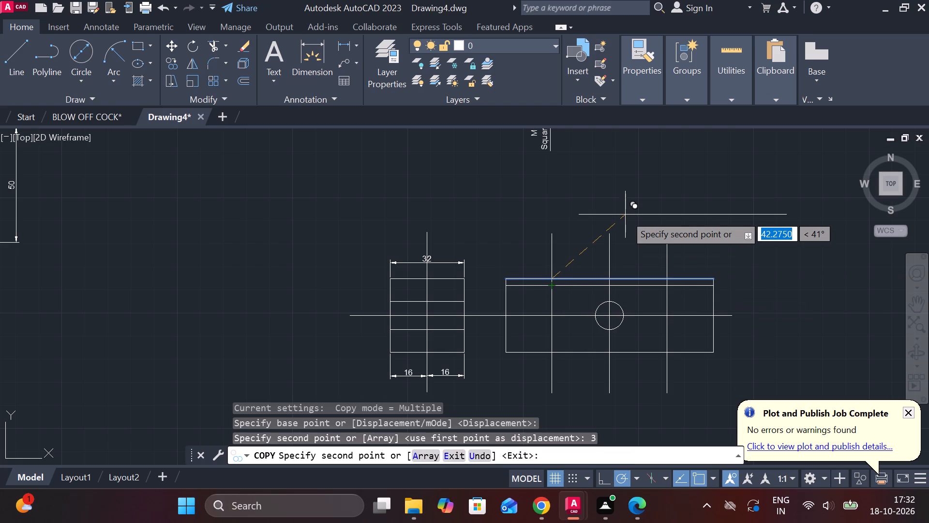
{"action": "key", "text": "Escape"}
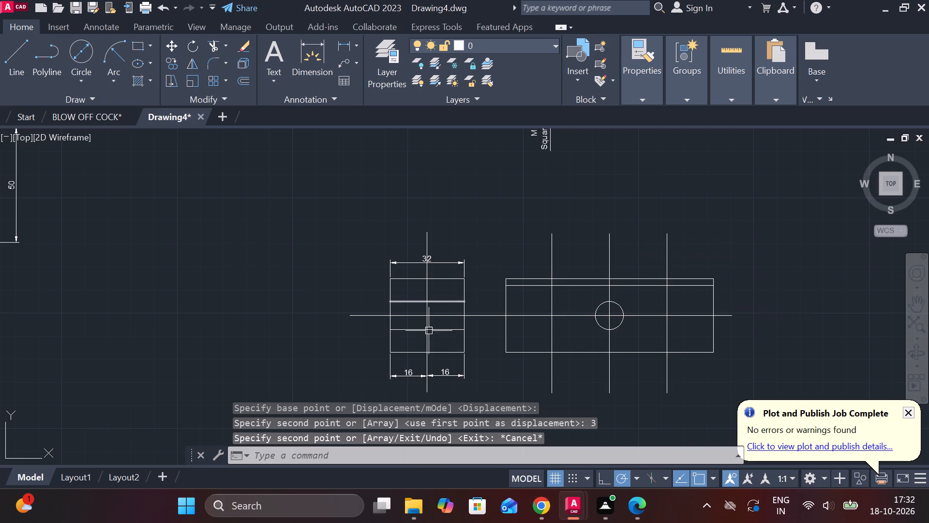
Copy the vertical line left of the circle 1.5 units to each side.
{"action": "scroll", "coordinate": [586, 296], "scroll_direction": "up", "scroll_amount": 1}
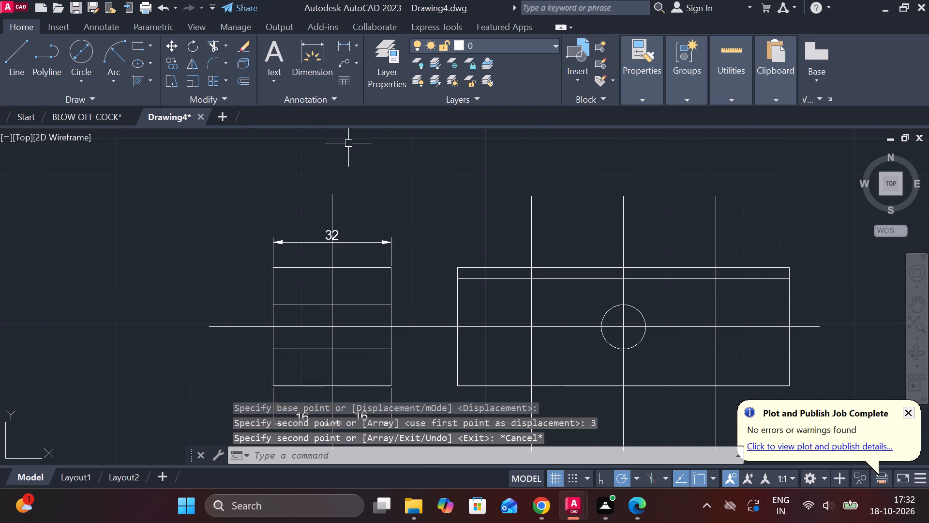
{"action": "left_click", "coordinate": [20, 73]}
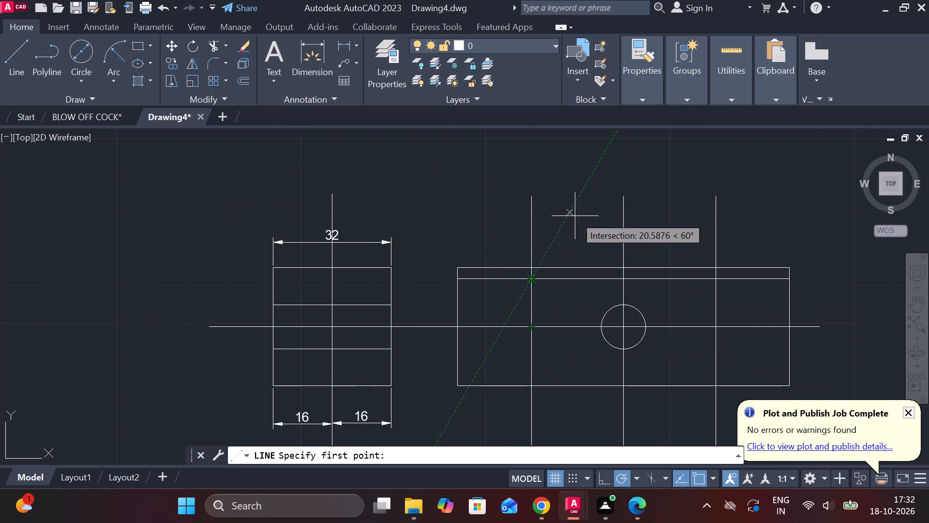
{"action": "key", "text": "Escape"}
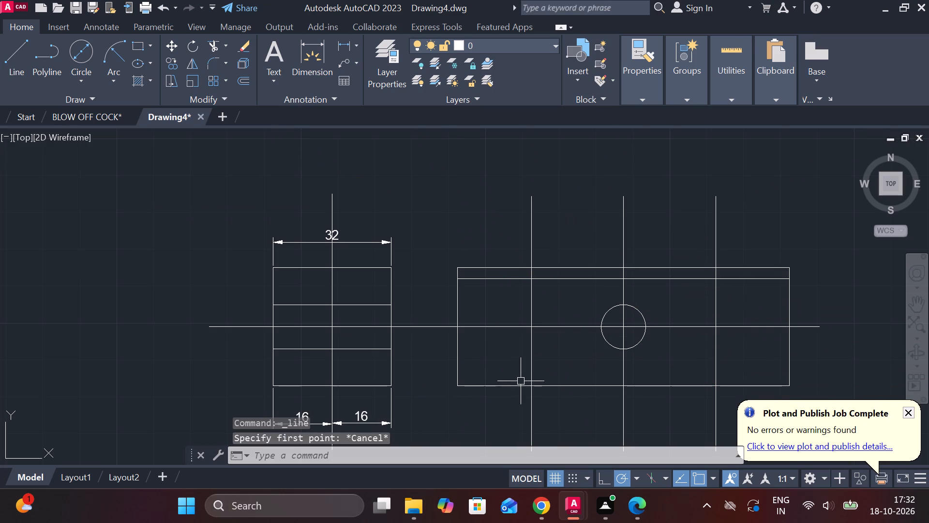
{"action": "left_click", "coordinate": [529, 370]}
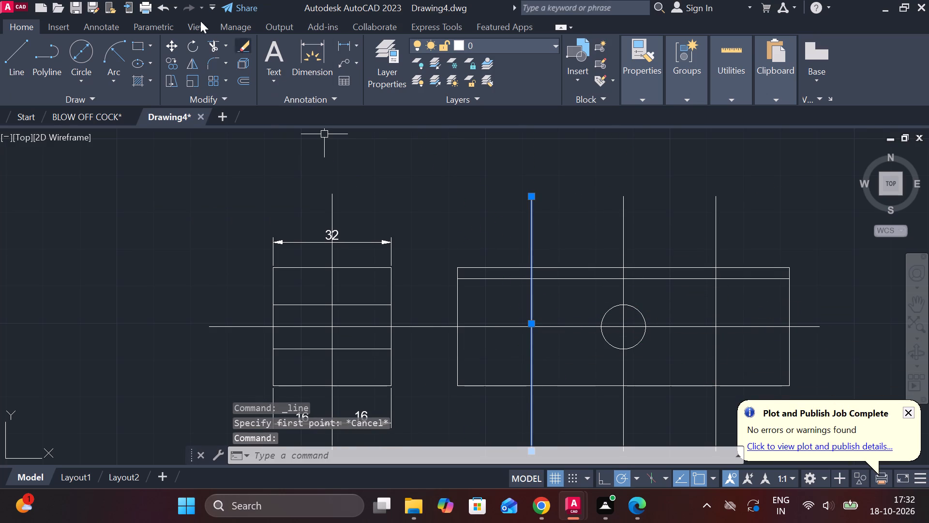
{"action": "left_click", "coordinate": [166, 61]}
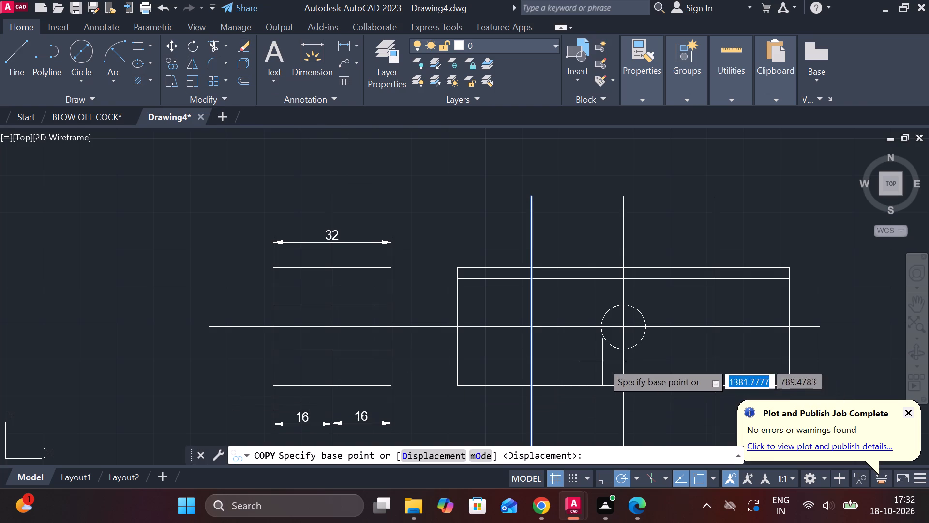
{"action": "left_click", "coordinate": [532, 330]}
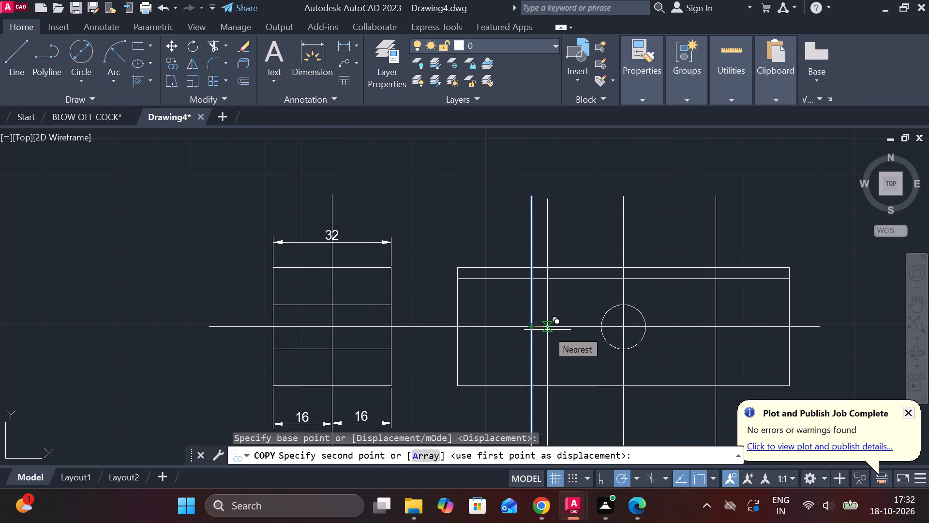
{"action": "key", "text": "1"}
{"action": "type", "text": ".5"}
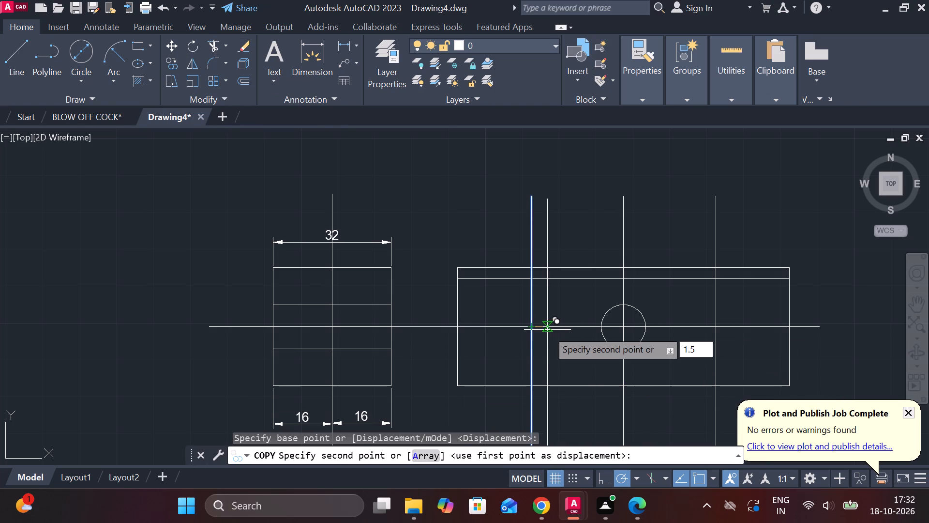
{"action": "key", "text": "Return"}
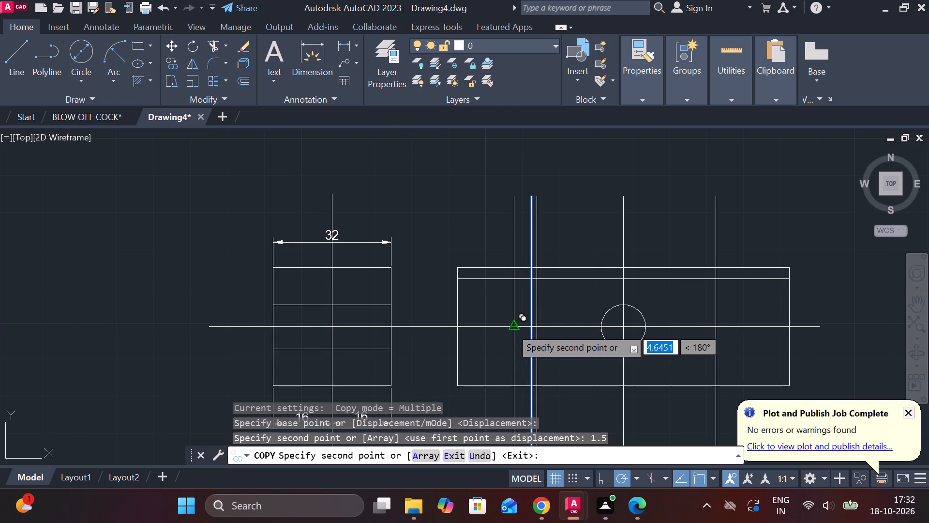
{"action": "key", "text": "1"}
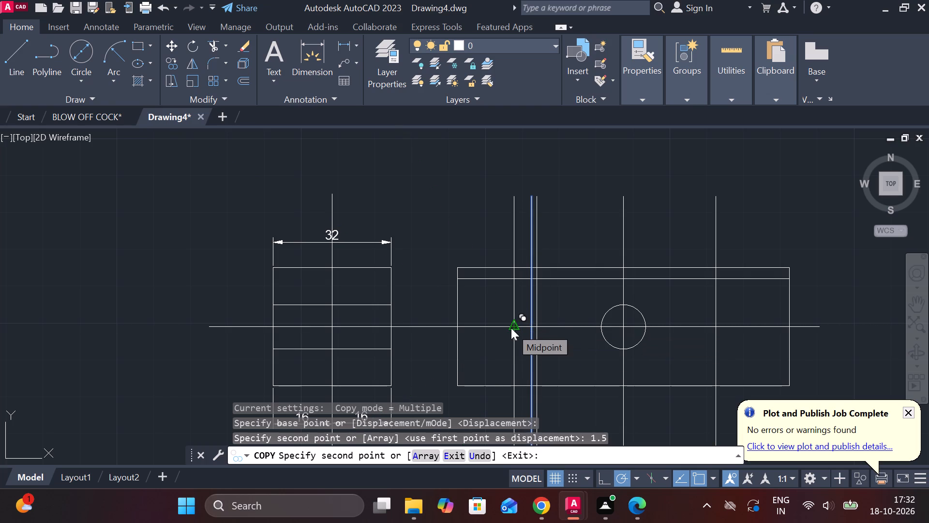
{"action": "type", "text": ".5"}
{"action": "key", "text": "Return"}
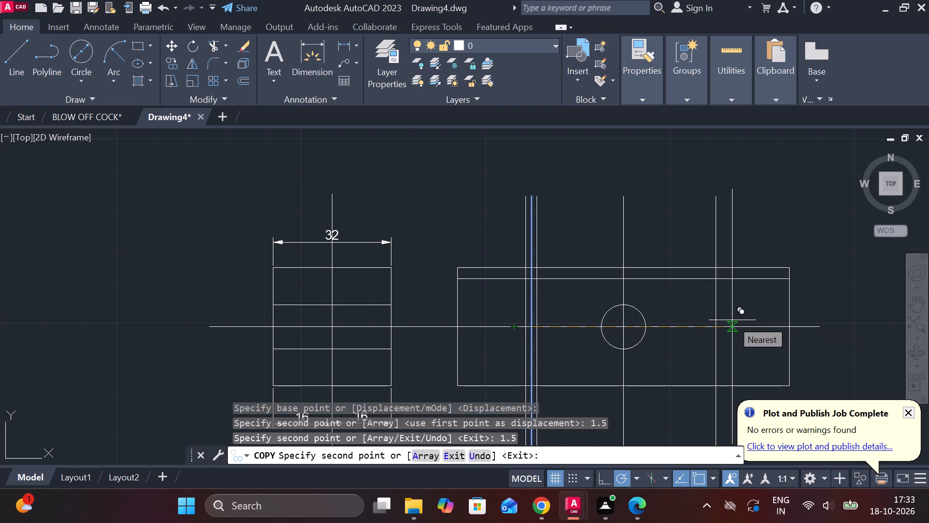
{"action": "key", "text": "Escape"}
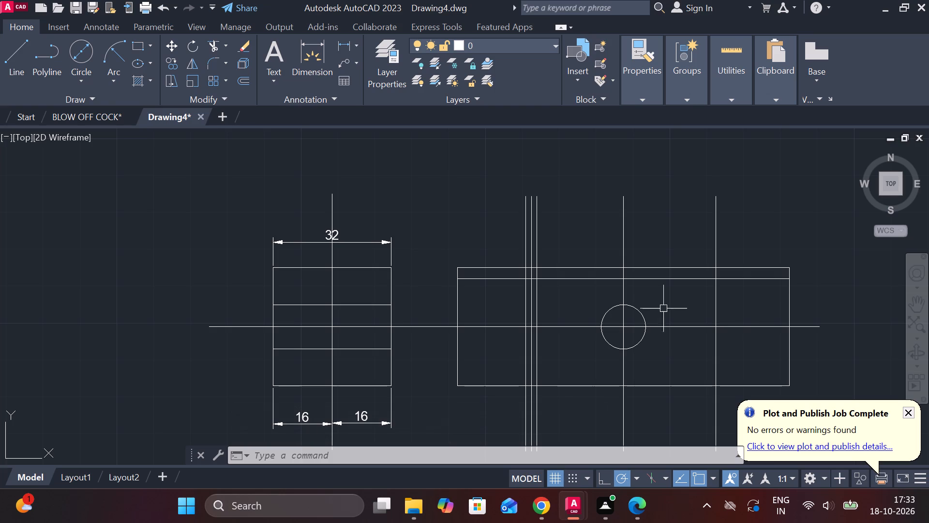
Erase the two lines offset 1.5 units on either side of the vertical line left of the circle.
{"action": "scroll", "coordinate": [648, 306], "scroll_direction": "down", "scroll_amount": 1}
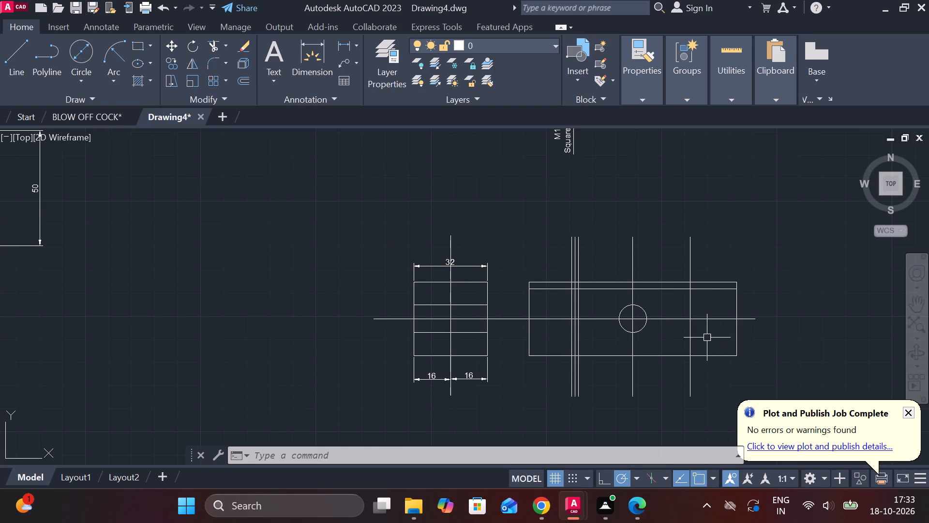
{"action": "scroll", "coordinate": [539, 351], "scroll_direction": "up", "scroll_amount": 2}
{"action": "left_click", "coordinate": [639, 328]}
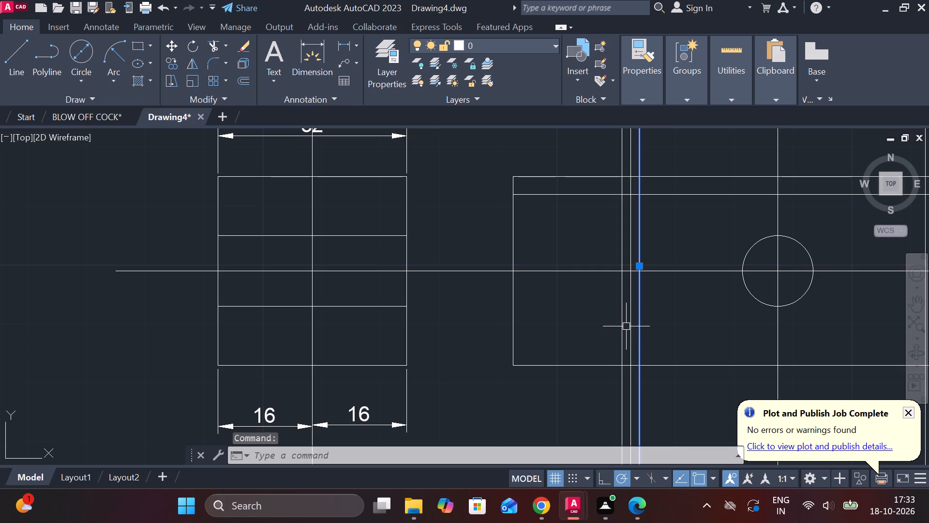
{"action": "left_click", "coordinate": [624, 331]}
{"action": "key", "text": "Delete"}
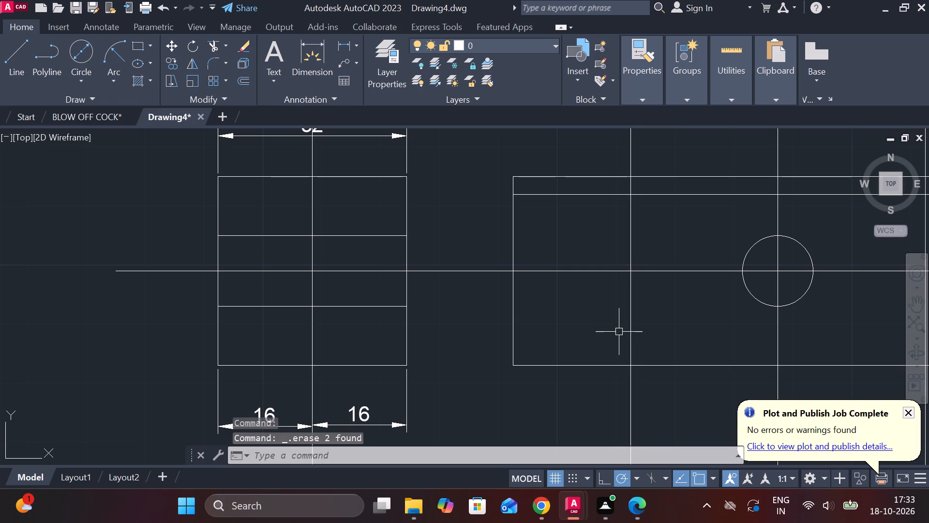
Copy the vertical line left of the circle 4 units to each side.
{"action": "left_click", "coordinate": [635, 289]}
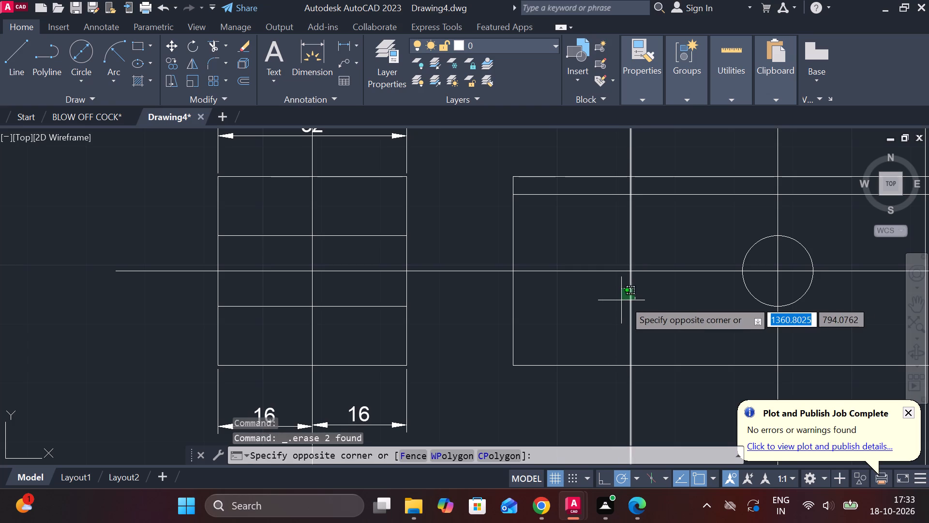
{"action": "left_click", "coordinate": [625, 304]}
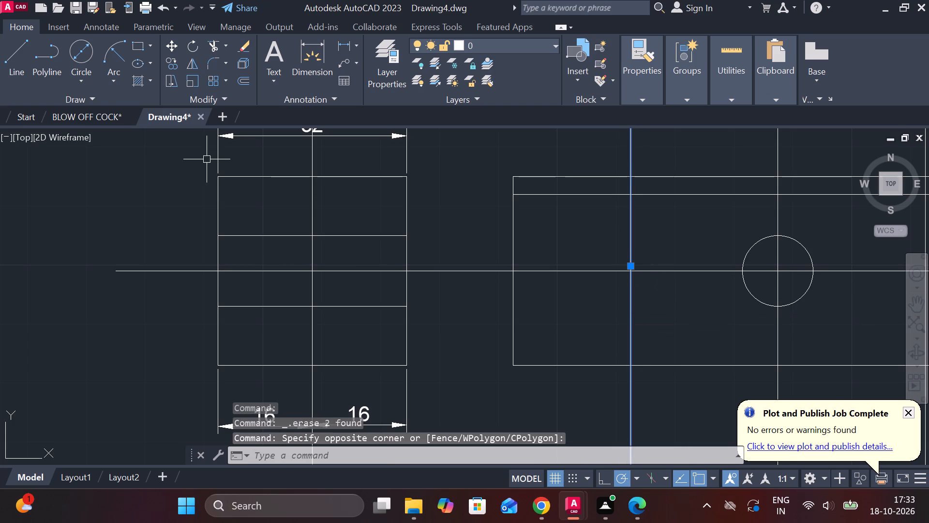
{"action": "left_click", "coordinate": [175, 68]}
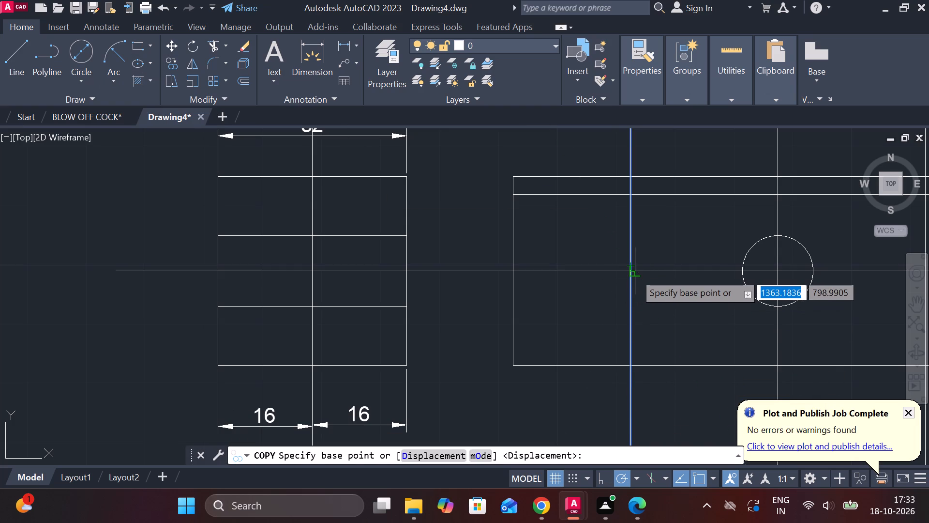
{"action": "left_click", "coordinate": [629, 332]}
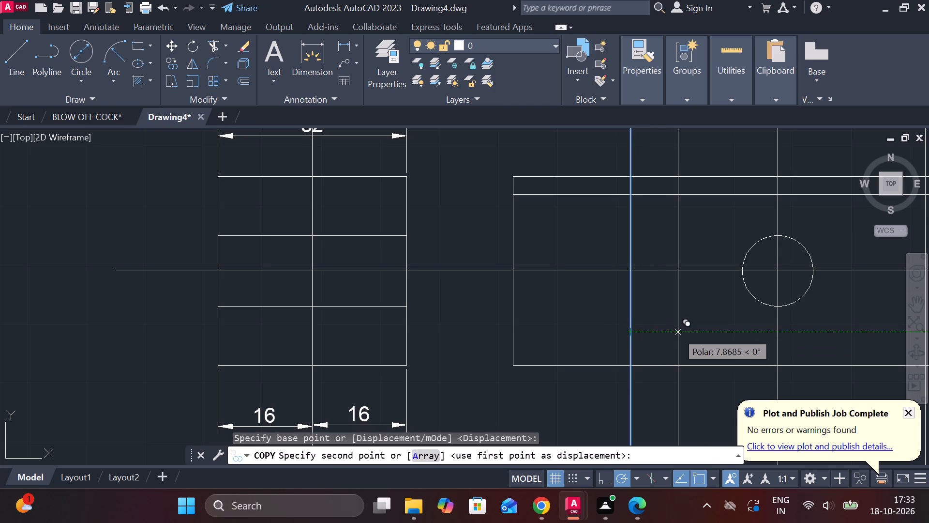
{"action": "key", "text": "4"}
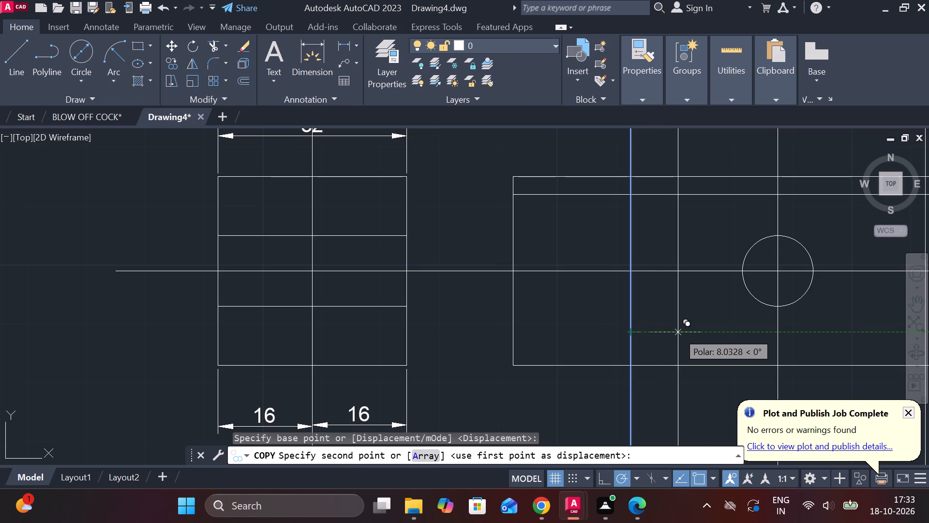
{"action": "key", "text": "Return"}
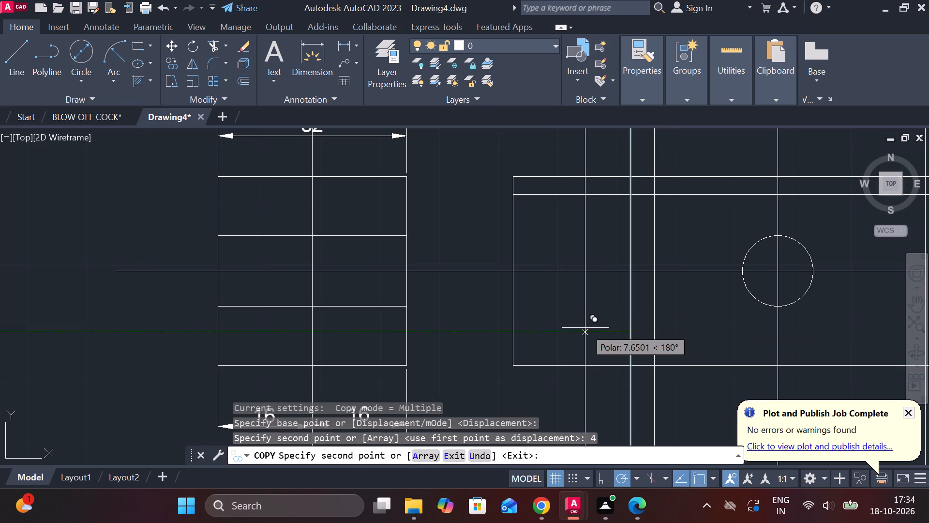
{"action": "key", "text": "4"}
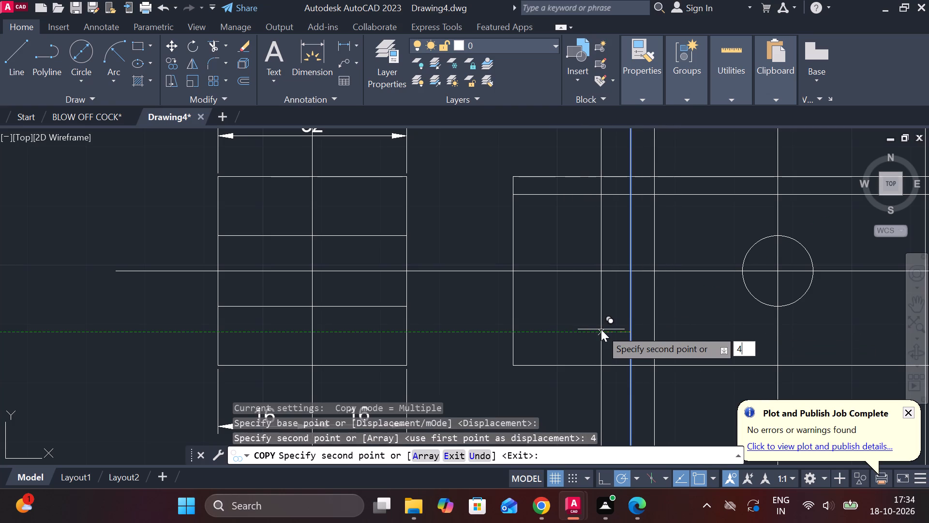
{"action": "key", "text": "Return"}
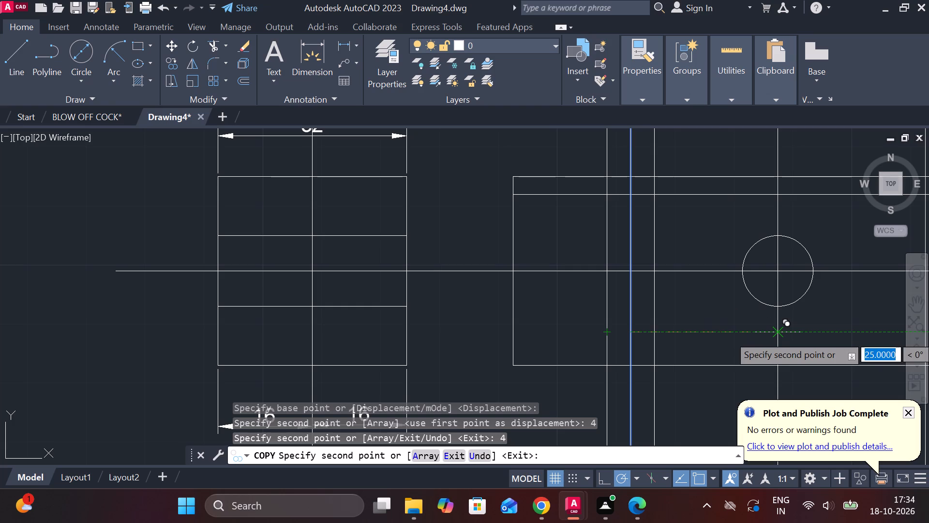
{"action": "key", "text": "Escape"}
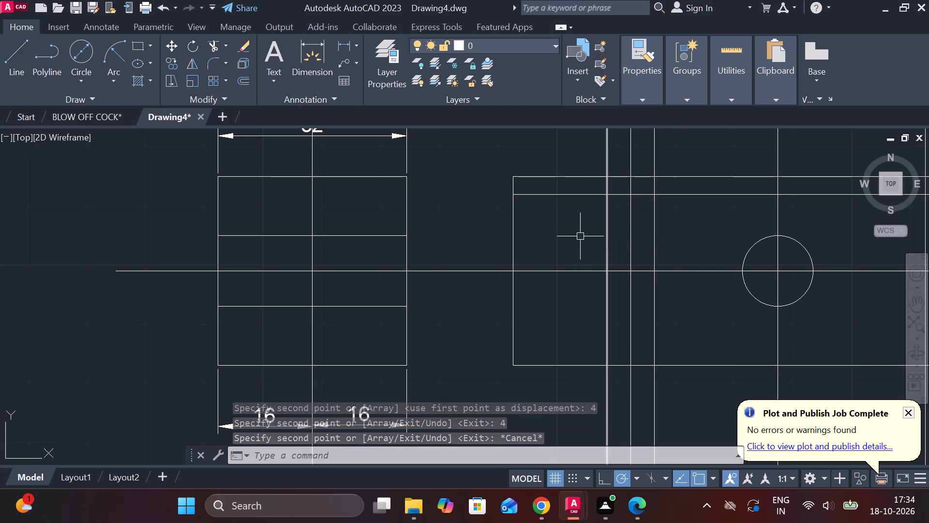
Draw a line about 35 units long at 45° up and rightward from where the right-hand copy meets the line 3 units below the top edge.
{"action": "scroll", "coordinate": [646, 200], "scroll_direction": "up", "scroll_amount": 3}
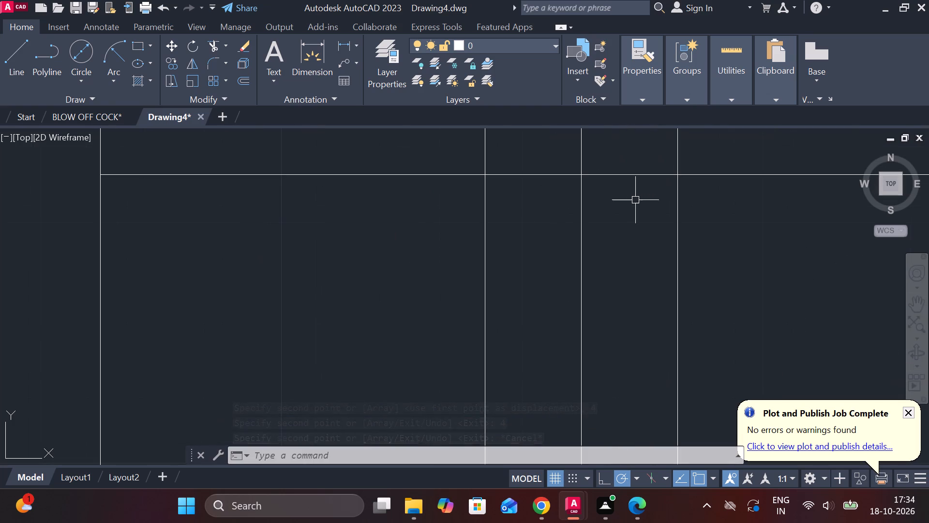
{"action": "scroll", "coordinate": [686, 187], "scroll_direction": "down", "scroll_amount": 2}
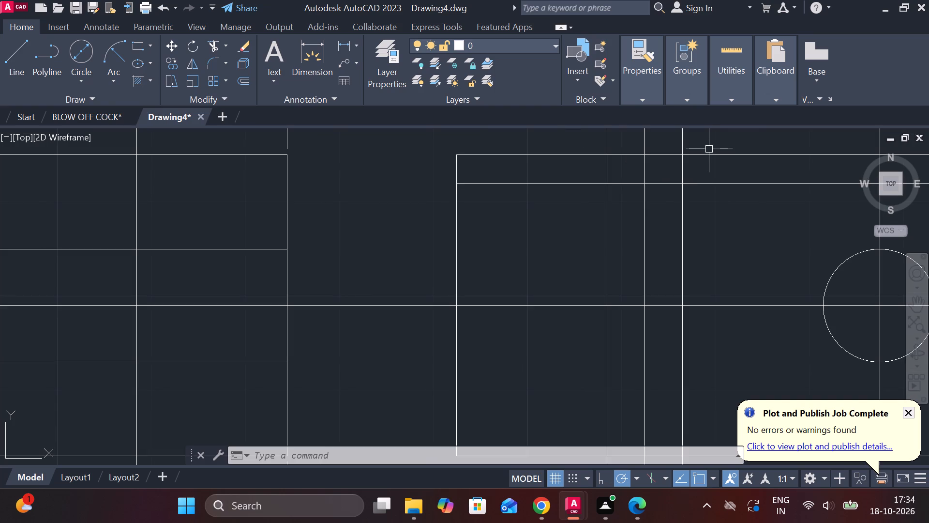
{"action": "left_click", "coordinate": [9, 70]}
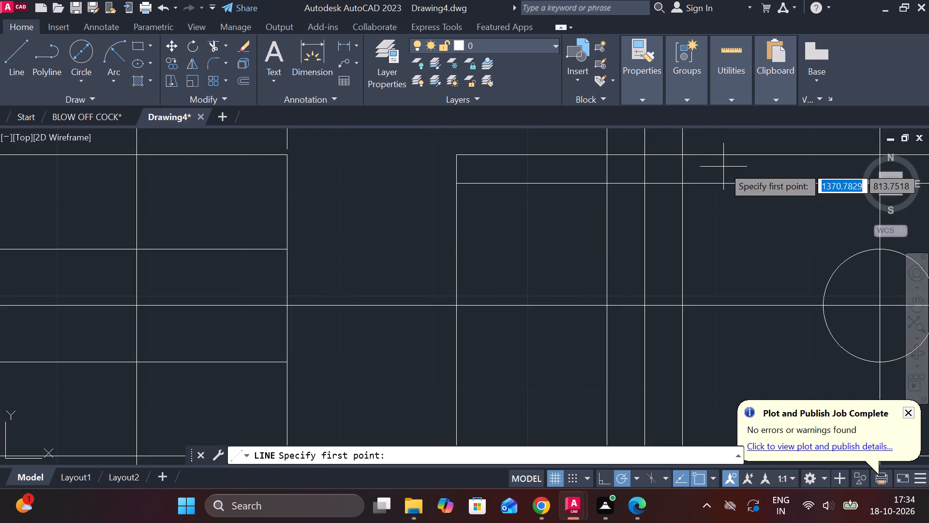
{"action": "left_click", "coordinate": [685, 187]}
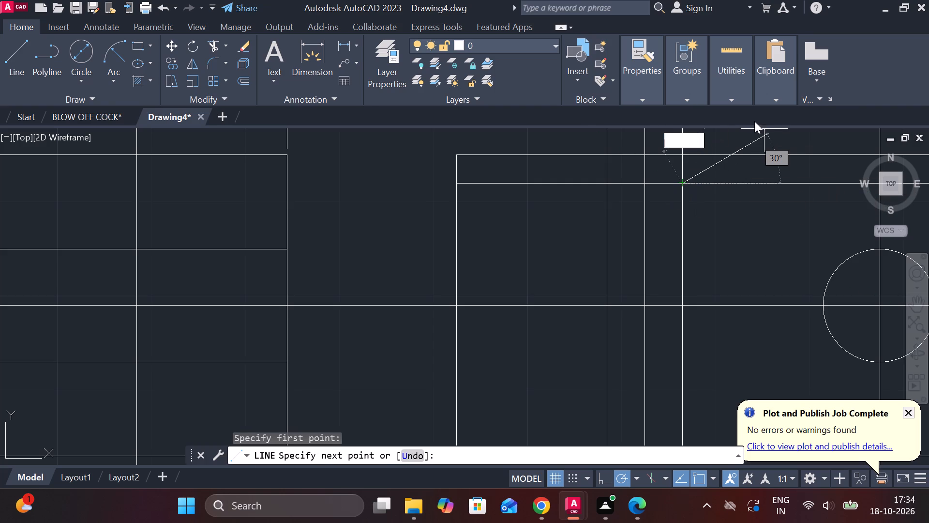
{"action": "scroll", "coordinate": [721, 140], "scroll_direction": "down", "scroll_amount": 2}
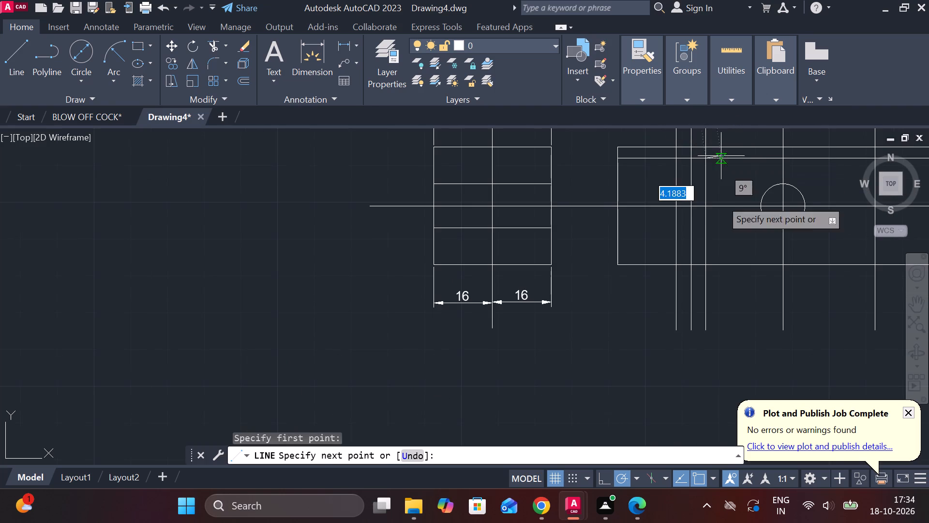
{"action": "scroll", "coordinate": [749, 199], "scroll_direction": "down", "scroll_amount": 3}
{"action": "scroll", "coordinate": [756, 147], "scroll_direction": "up", "scroll_amount": 3}
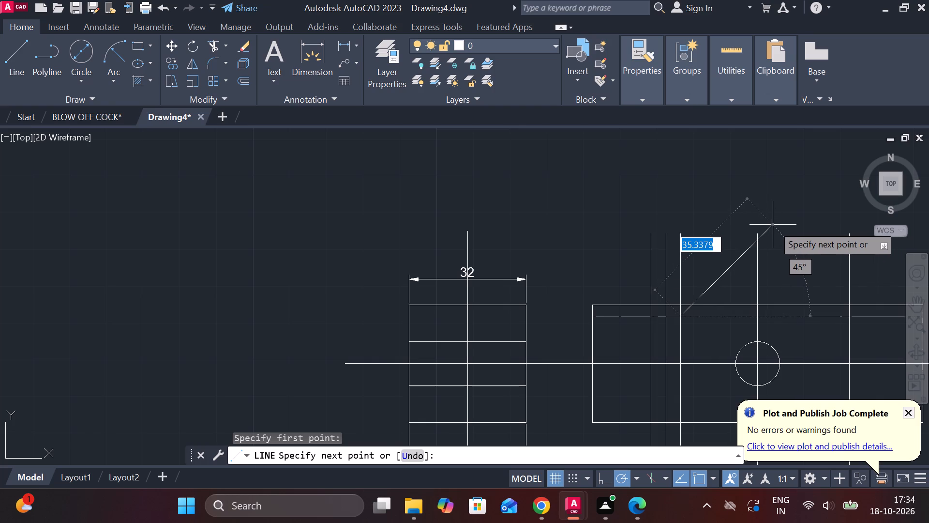
{"action": "left_click", "coordinate": [773, 225]}
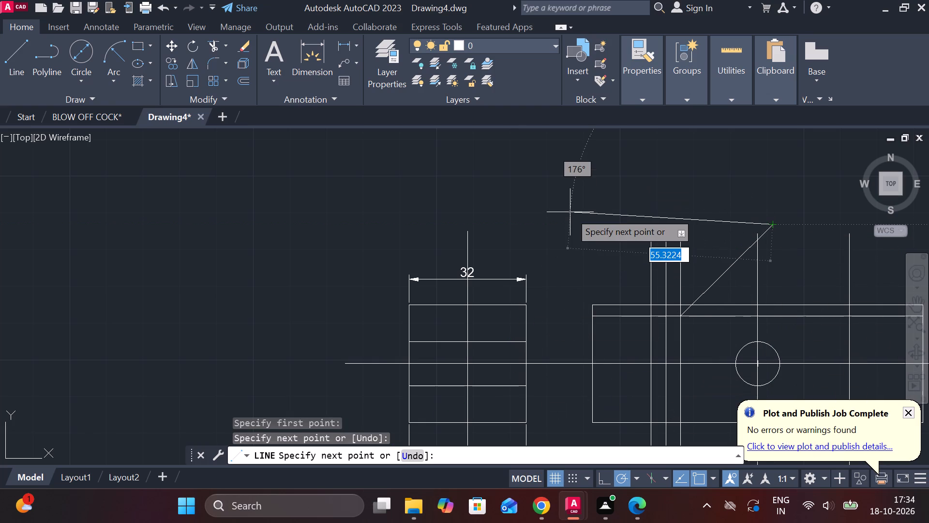
{"action": "key", "text": "Escape"}
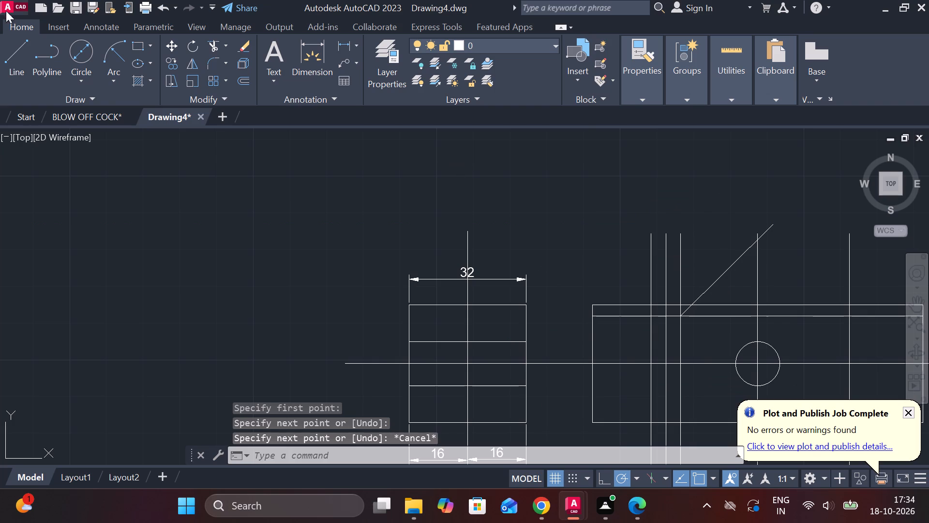
Draw a line about 13 units long at about 134° up and leftward from where the left-hand copy meets the line below the top edge.
{"action": "left_click", "coordinate": [19, 55]}
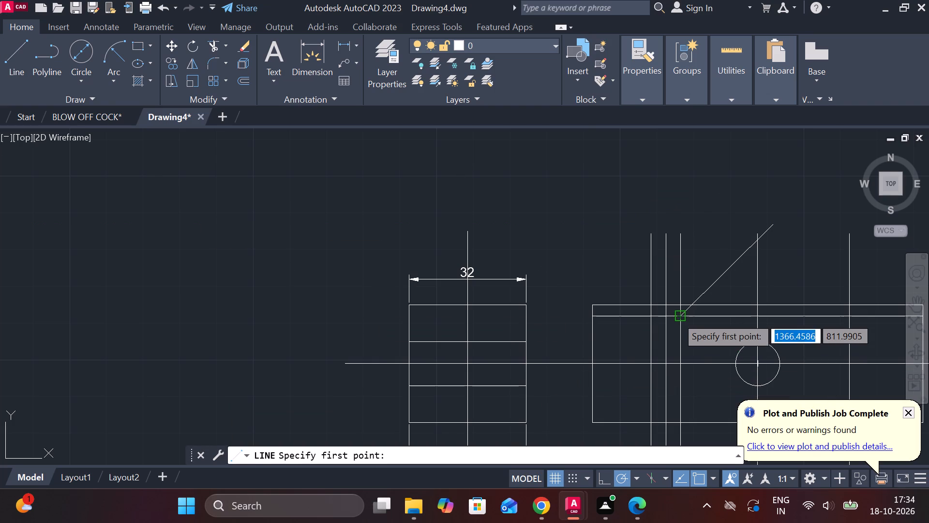
{"action": "scroll", "coordinate": [676, 317], "scroll_direction": "up", "scroll_amount": 3}
{"action": "left_click", "coordinate": [569, 314]}
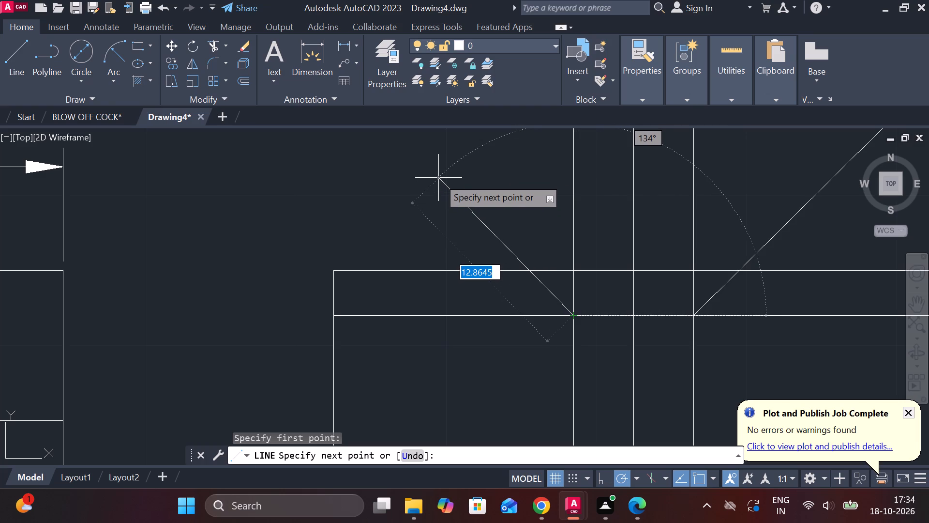
{"action": "left_click", "coordinate": [438, 179]}
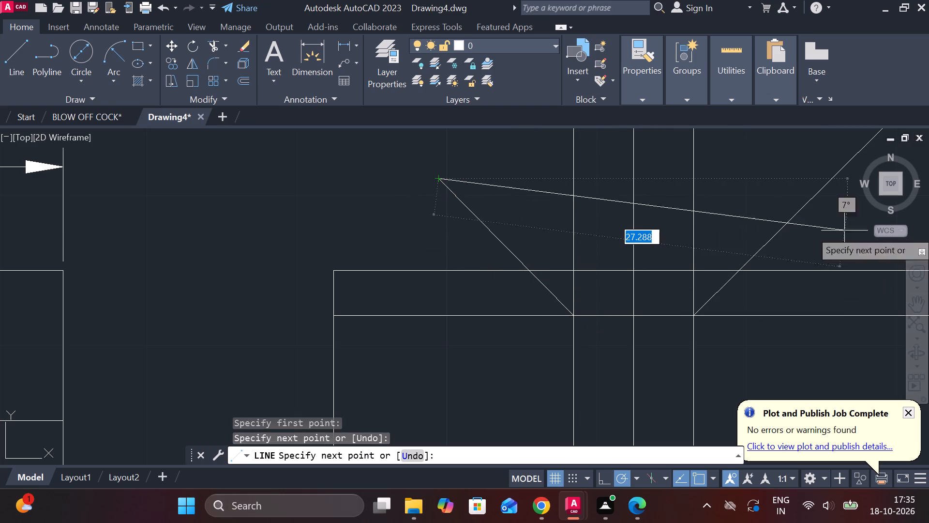
{"action": "key", "text": "Escape"}
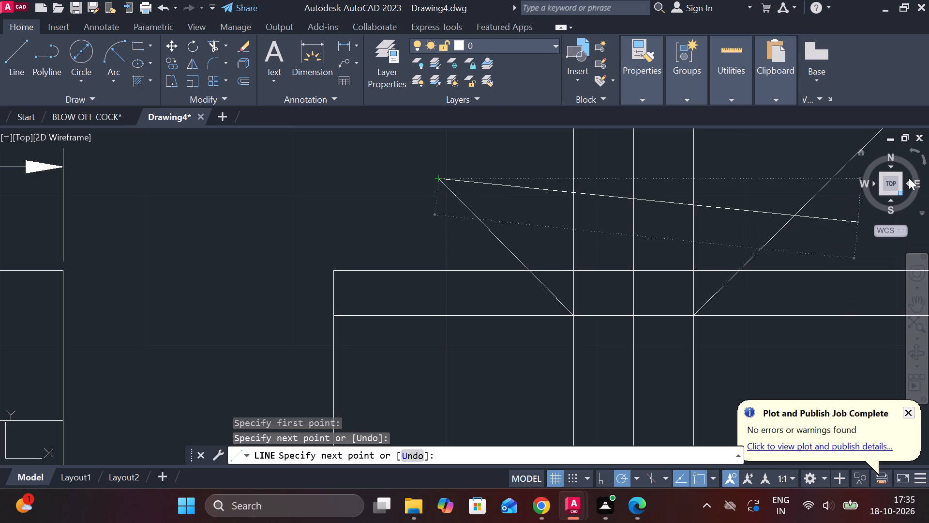
Trim the two slanted lines at the rectangle's top edge and the two 4-unit offset lines where the slanted lines start.
{"action": "scroll", "coordinate": [644, 201], "scroll_direction": "down", "scroll_amount": 2}
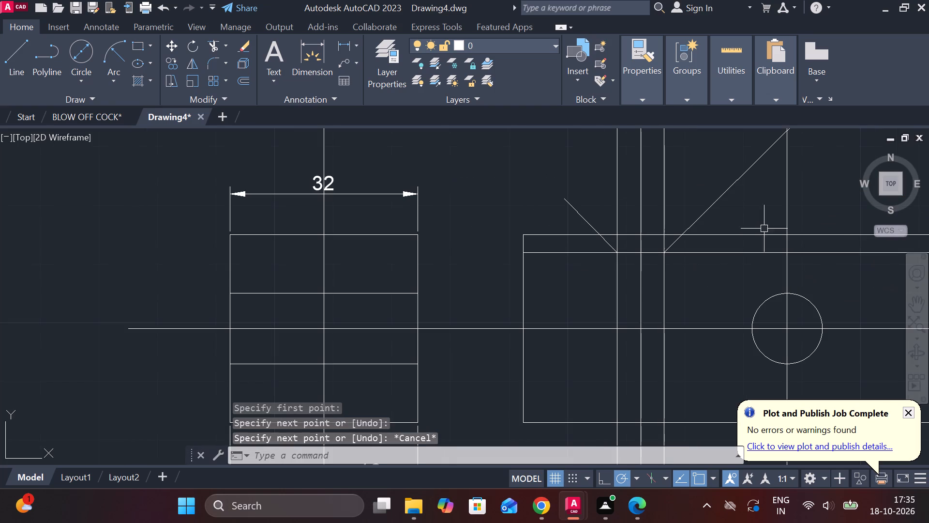
{"action": "left_click", "coordinate": [208, 43]}
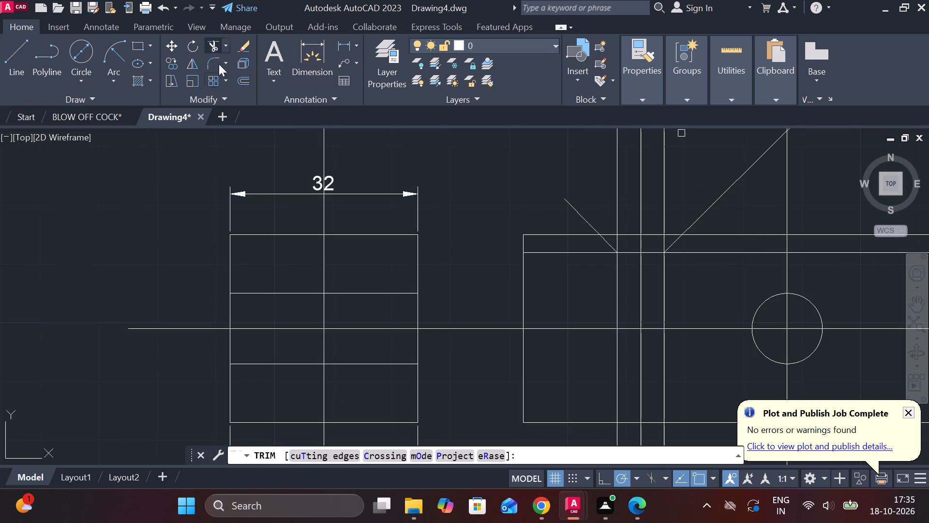
{"action": "left_click", "coordinate": [715, 201]}
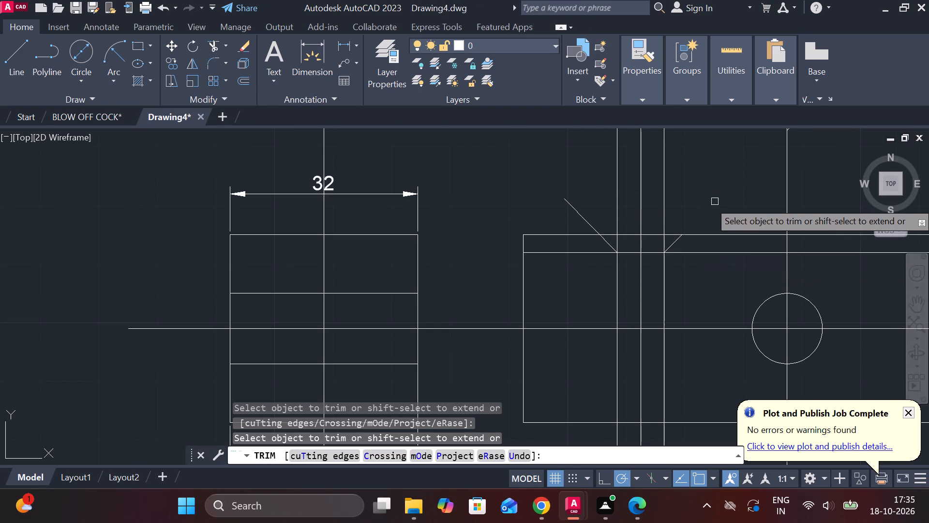
{"action": "left_click", "coordinate": [579, 217]}
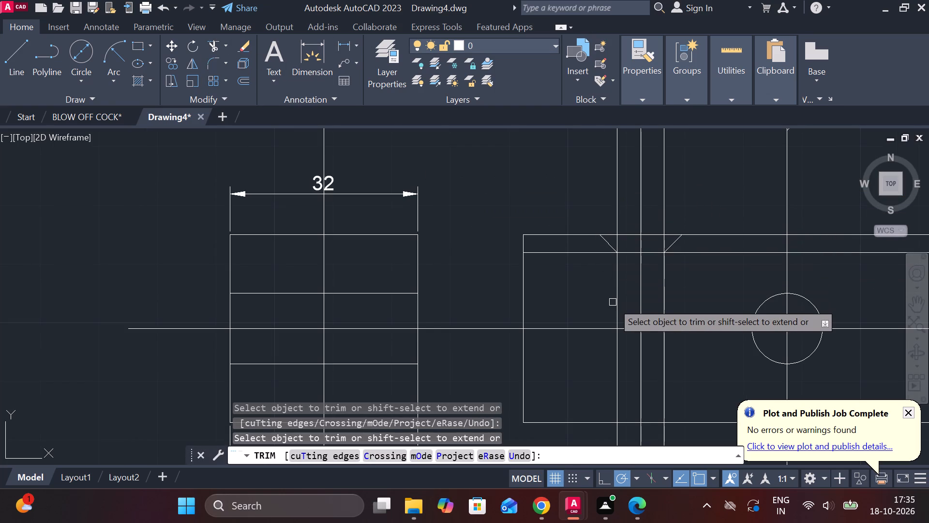
{"action": "left_click", "coordinate": [619, 202]}
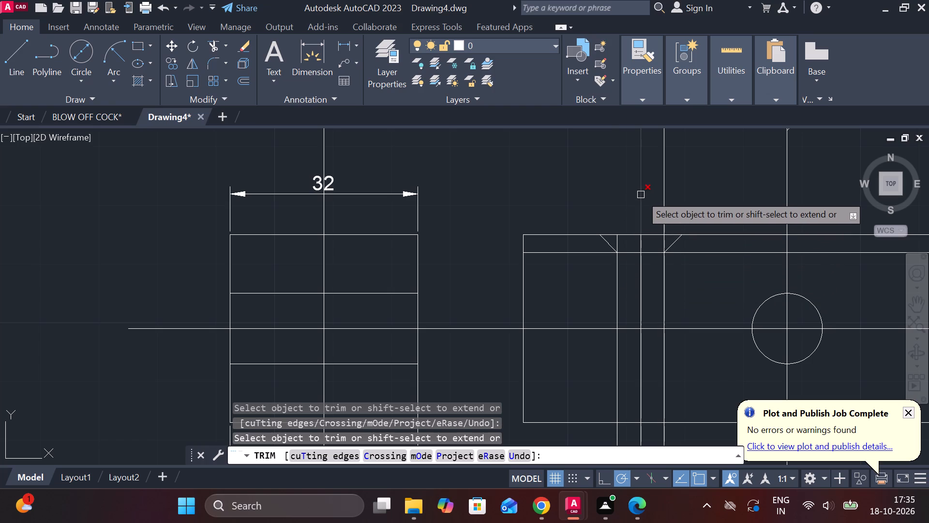
{"action": "left_click", "coordinate": [664, 201]}
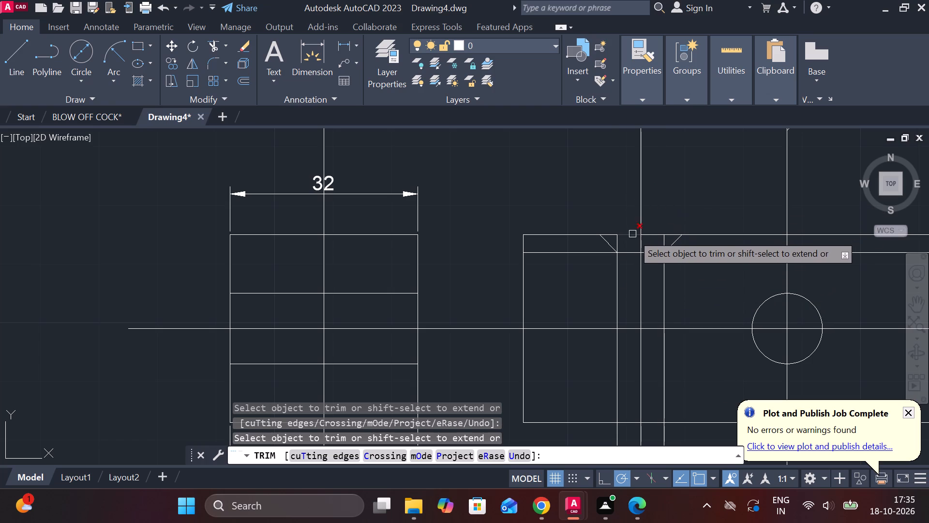
{"action": "left_click", "coordinate": [620, 243]}
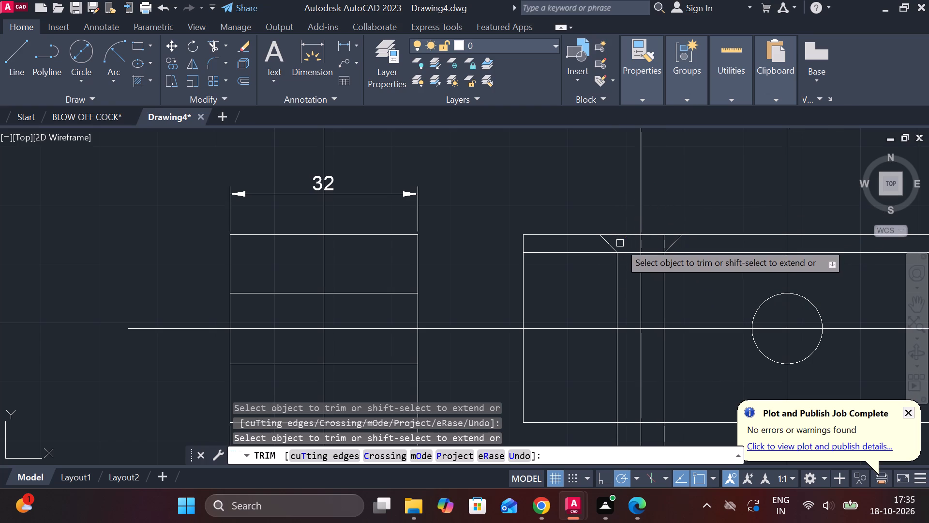
{"action": "left_click", "coordinate": [661, 243]}
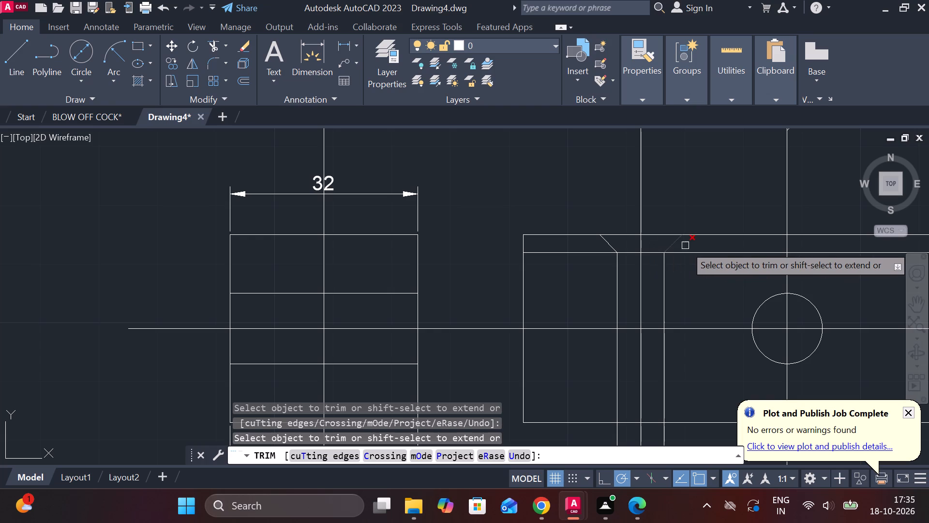
Trim the three vertical lines left of the circle and the one right of it below the rectangle's bottom edge.
{"action": "scroll", "coordinate": [685, 246], "scroll_direction": "down", "scroll_amount": 2}
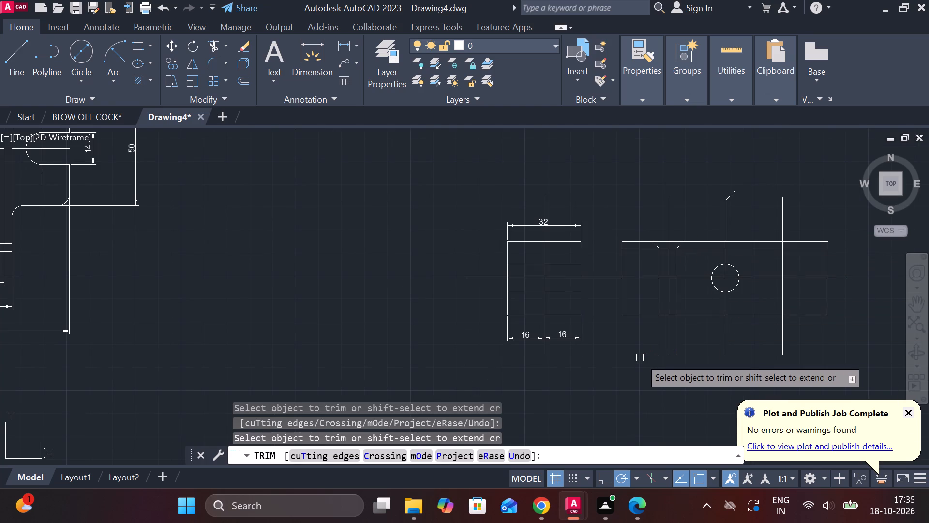
{"action": "left_click_drag", "start_coordinate": [639, 342], "coordinate": [699, 339]}
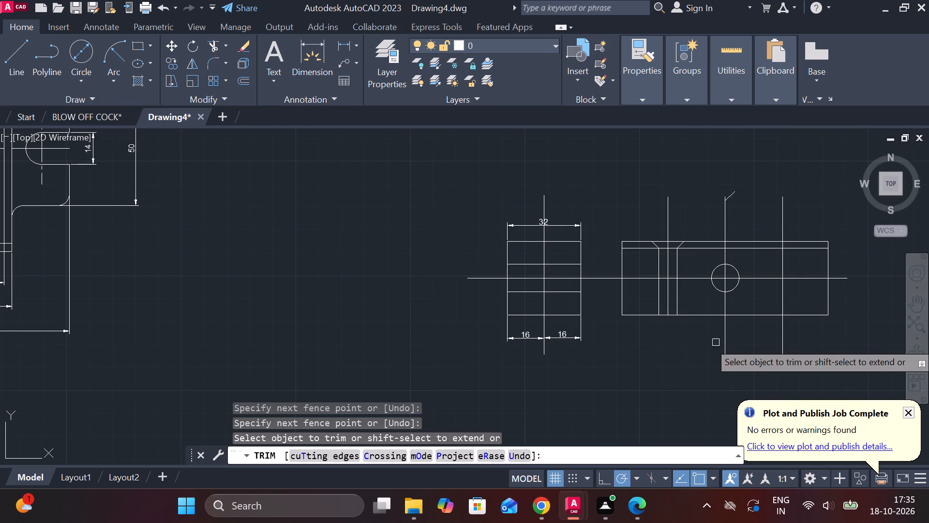
{"action": "left_click", "coordinate": [785, 346]}
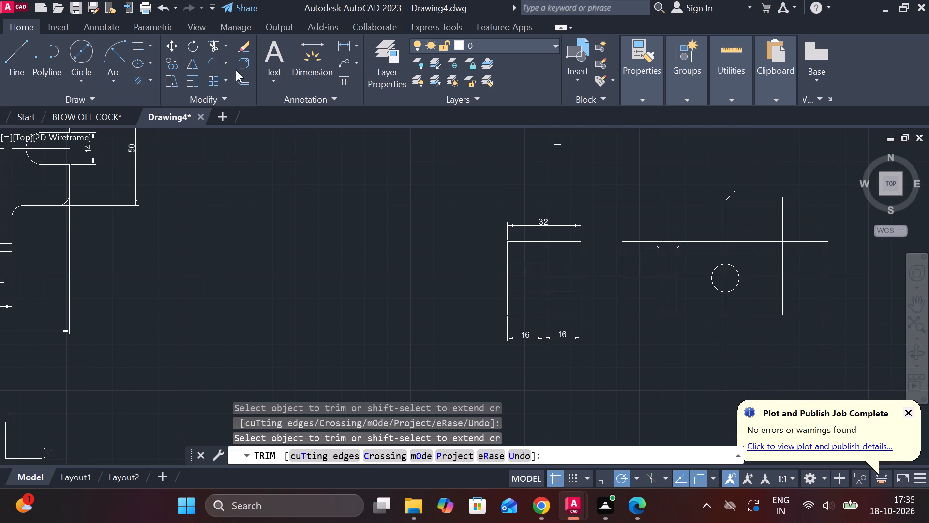
{"action": "key", "text": "Escape"}
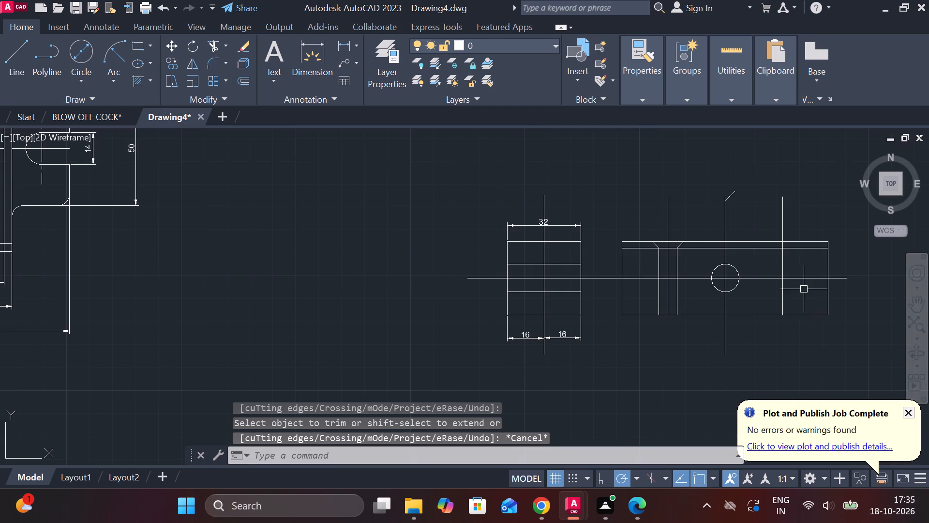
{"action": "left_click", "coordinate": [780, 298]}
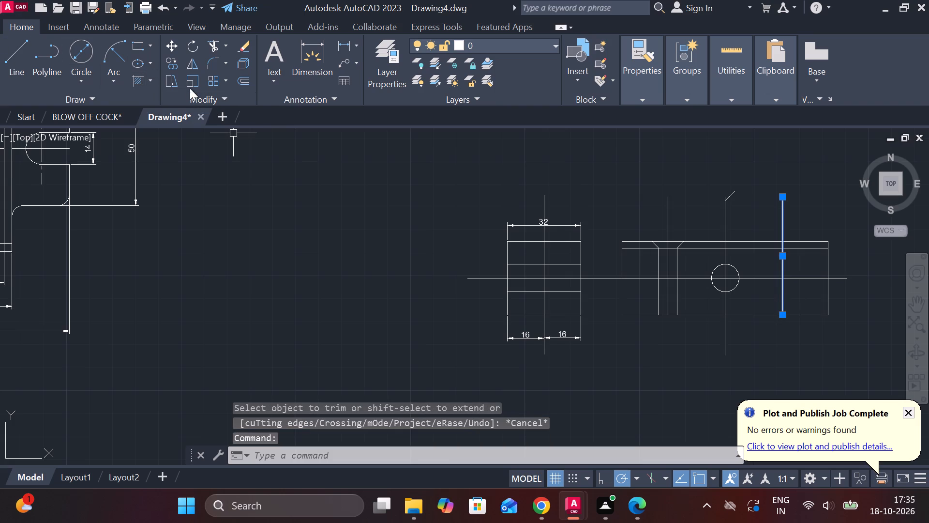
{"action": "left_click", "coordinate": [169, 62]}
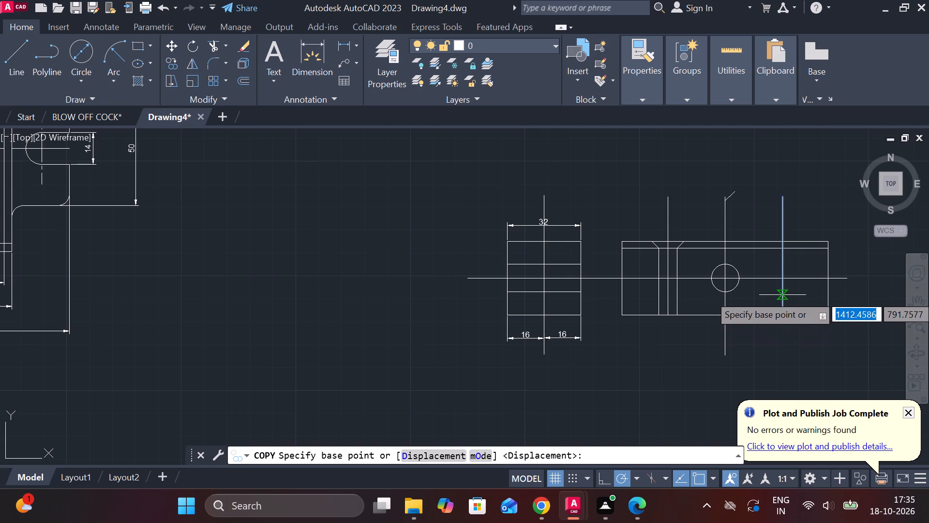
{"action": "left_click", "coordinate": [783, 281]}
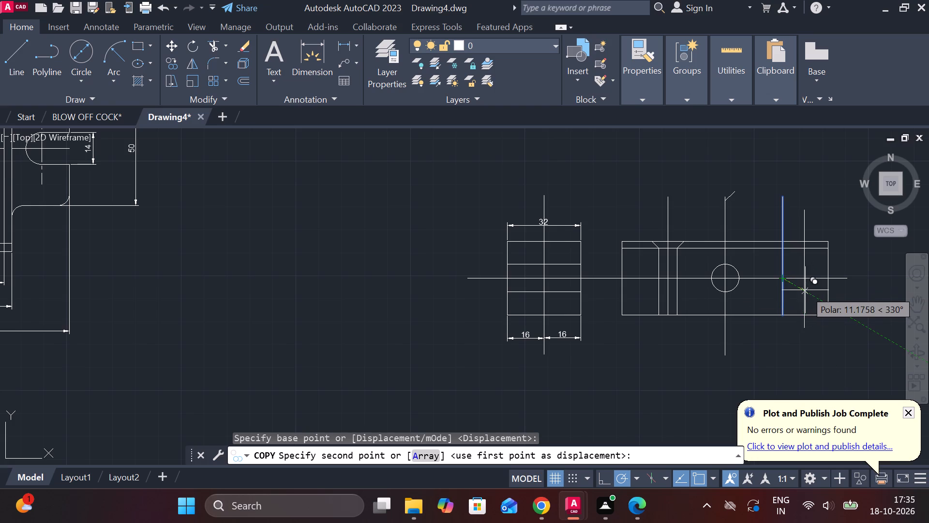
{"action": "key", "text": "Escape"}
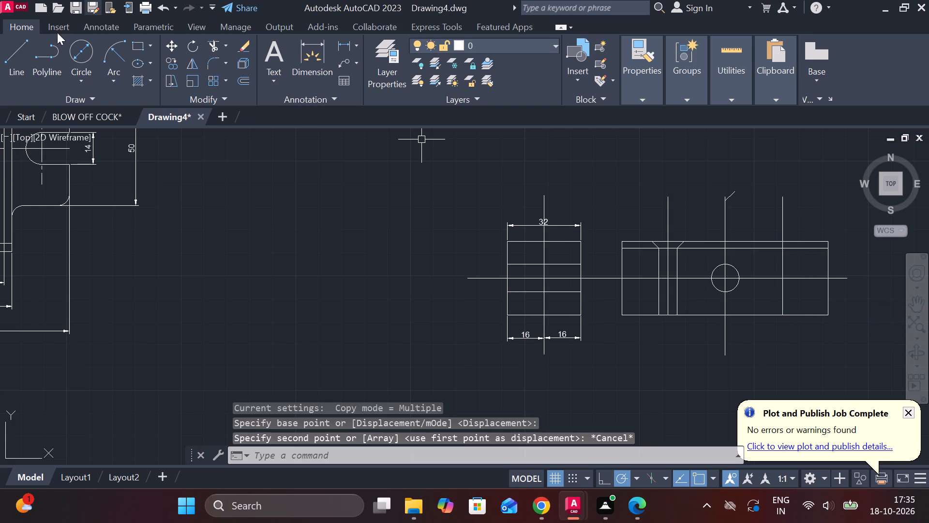
Copy the vertical line right of the circle 4 units to each side.
{"action": "left_click", "coordinate": [781, 299]}
{"action": "left_click", "coordinate": [169, 61]}
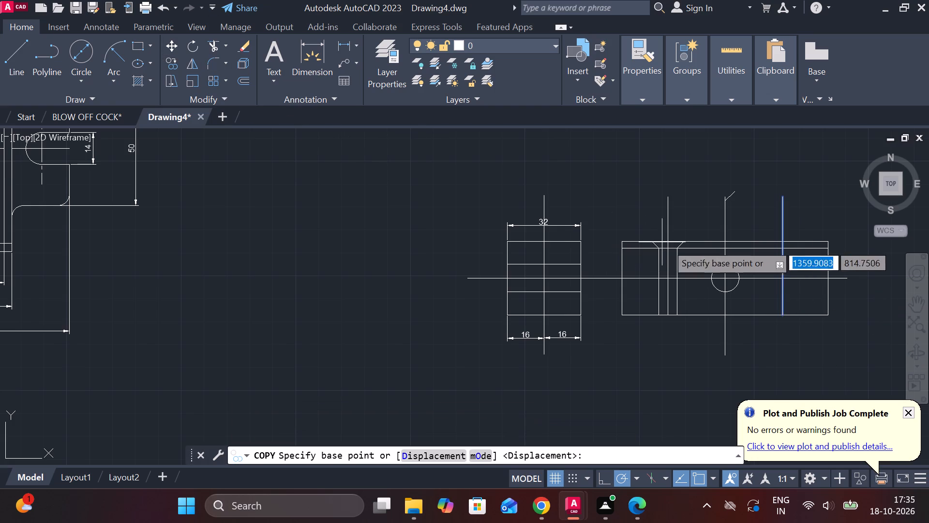
{"action": "left_click", "coordinate": [782, 292]}
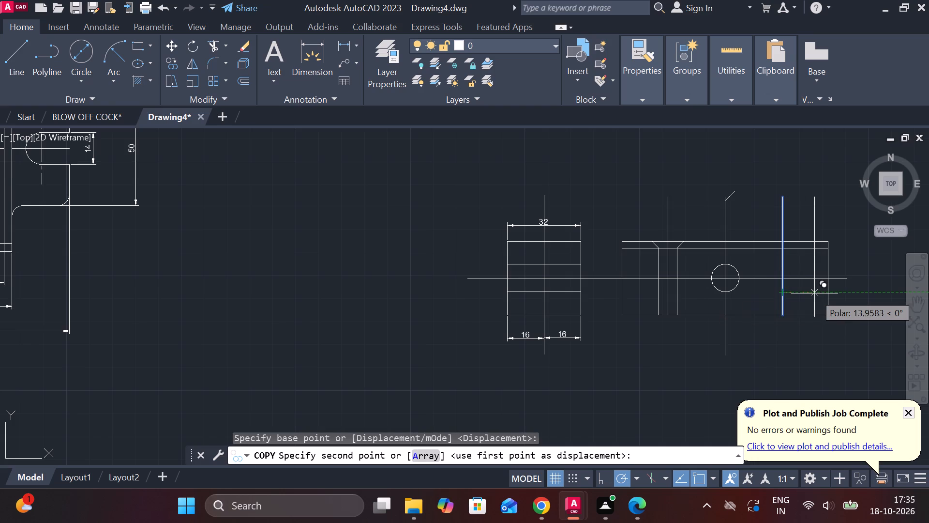
{"action": "key", "text": "4"}
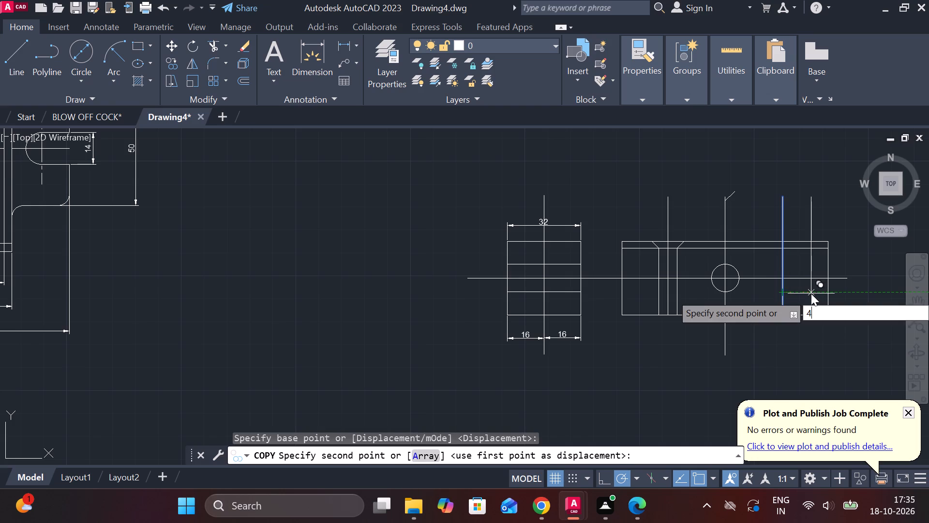
{"action": "key", "text": "Return"}
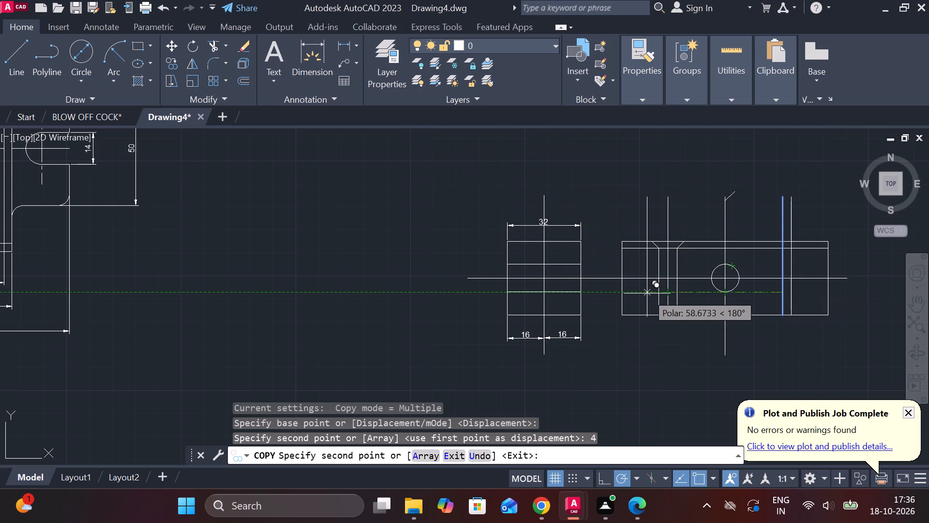
{"action": "key", "text": "4"}
{"action": "key", "text": "Return"}
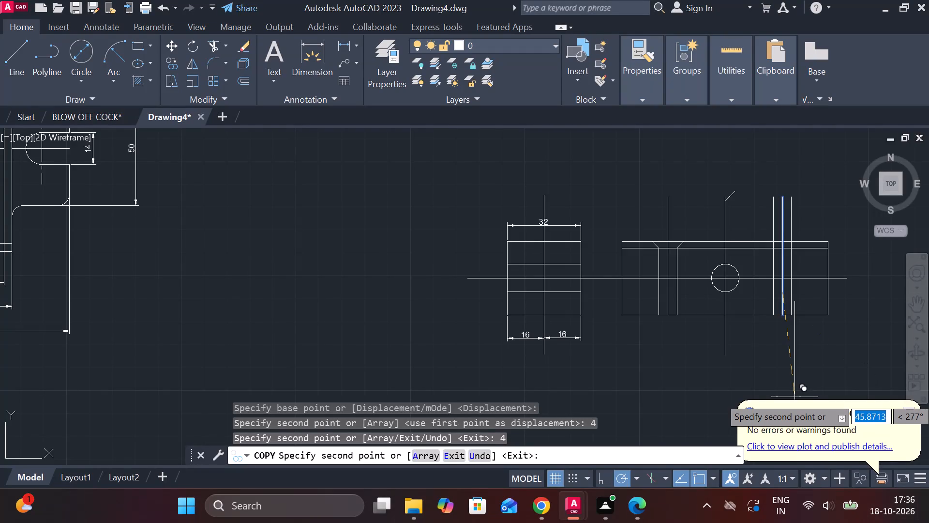
{"action": "key", "text": "Escape"}
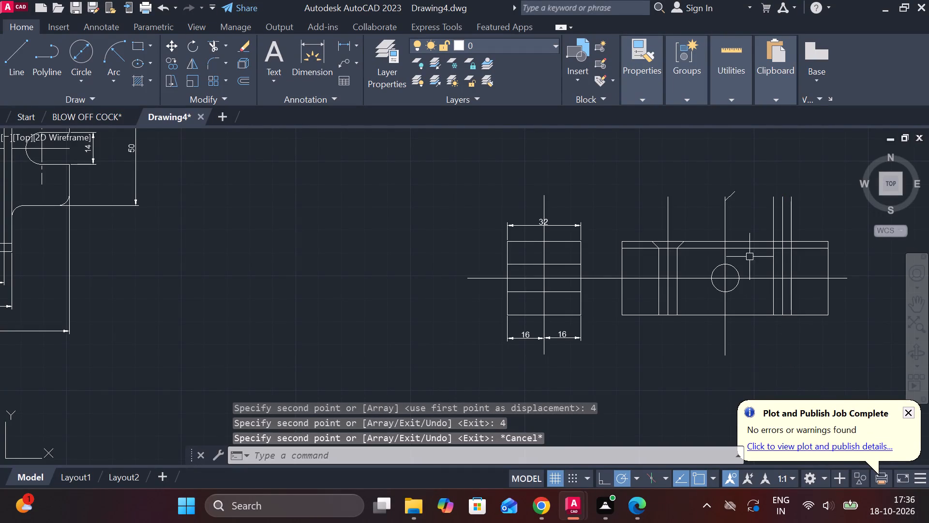
Draw a line about 20 units long at about 46° up and rightward from where the right-hand copy meets the line below the top edge.
{"action": "scroll", "coordinate": [819, 258], "scroll_direction": "up", "scroll_amount": 2}
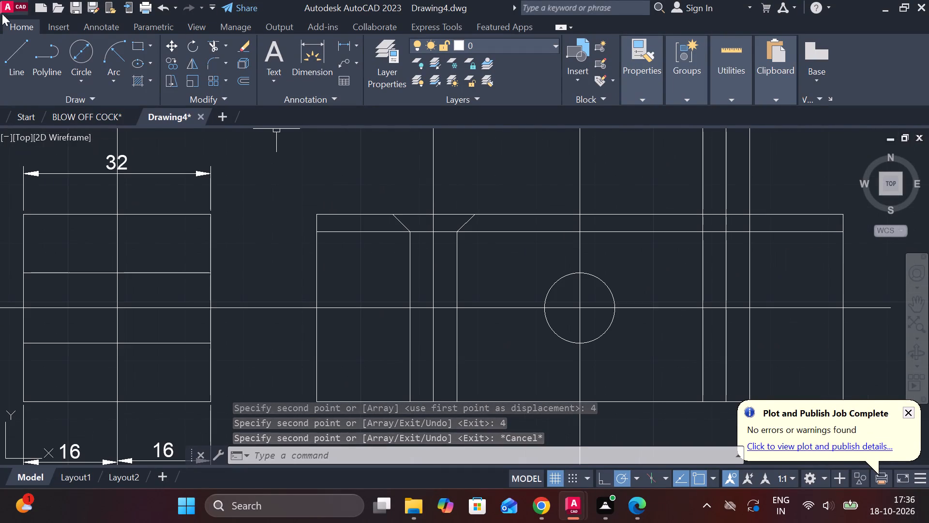
{"action": "left_click", "coordinate": [15, 59]}
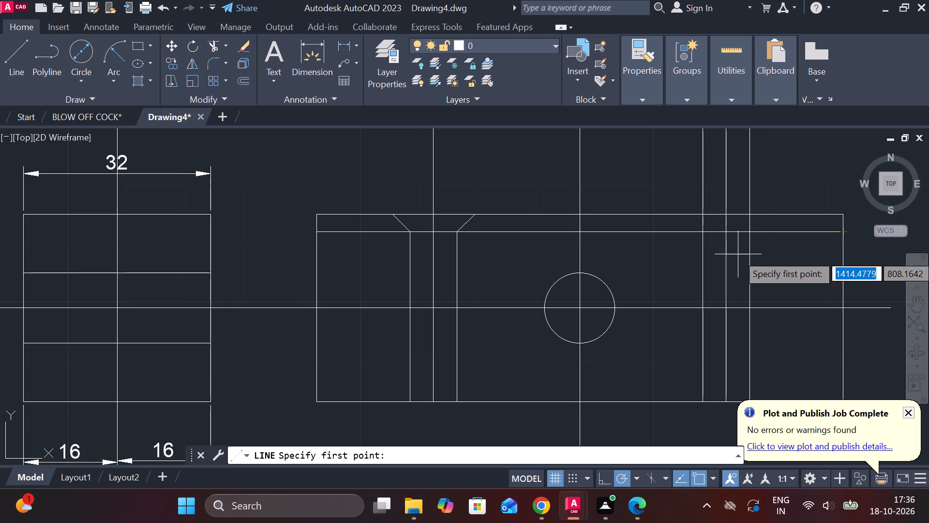
{"action": "left_click", "coordinate": [752, 231]}
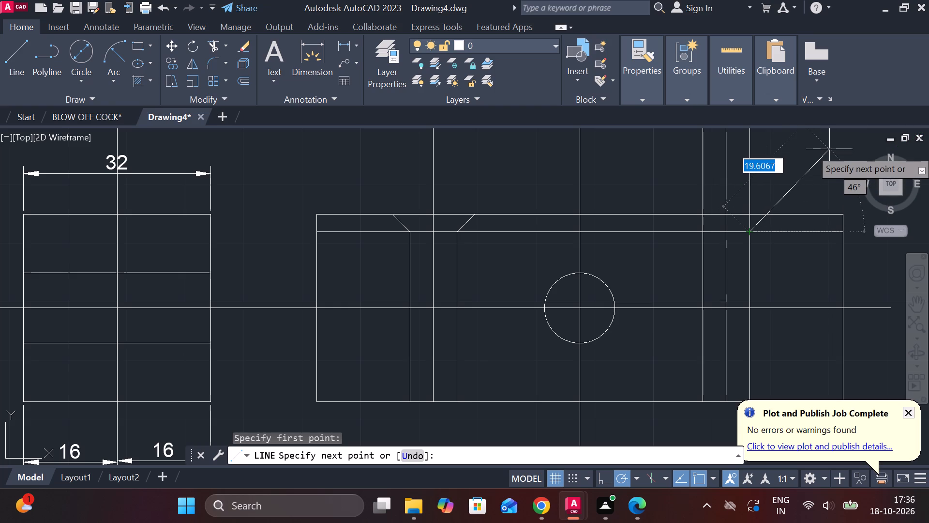
{"action": "left_click", "coordinate": [830, 150]}
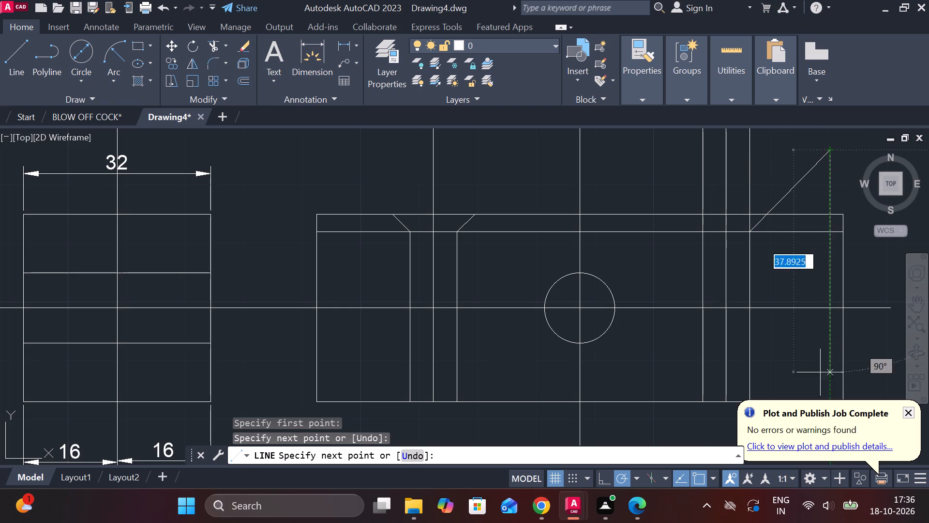
{"action": "key", "text": "Escape"}
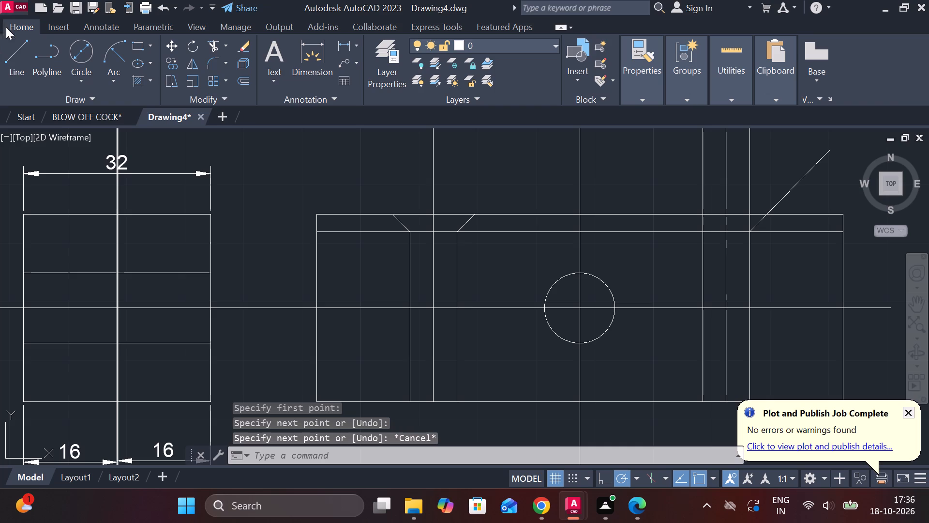
Draw a line about 16 units long at 135° up and leftward from where the left-hand copy meets the line below the top edge.
{"action": "left_click", "coordinate": [14, 57]}
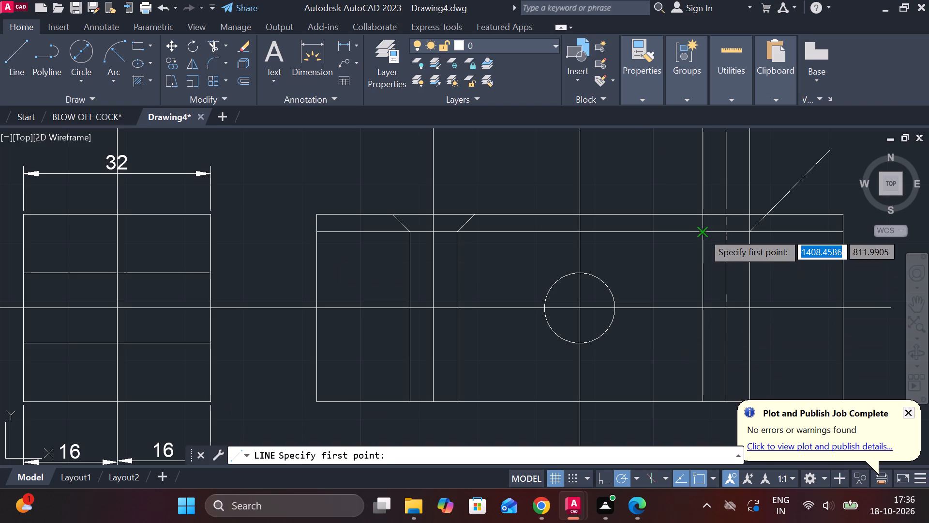
{"action": "left_click", "coordinate": [703, 232]}
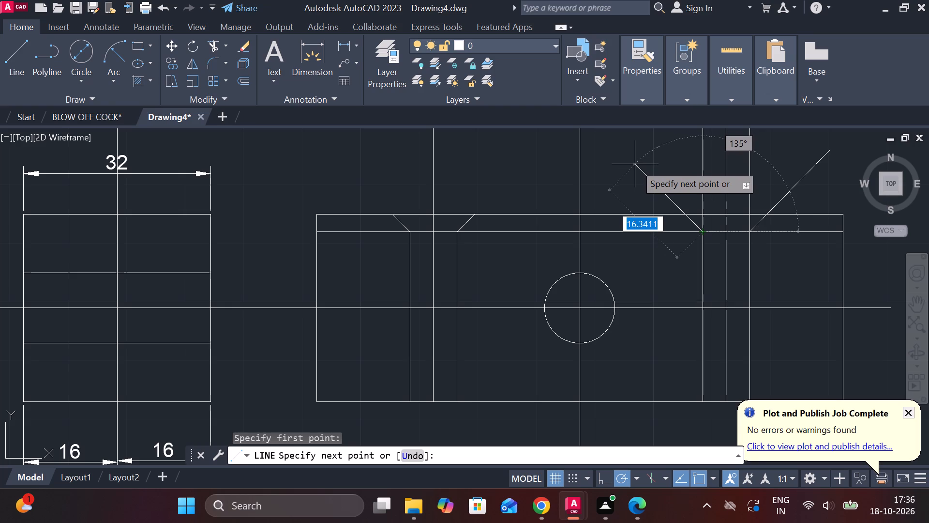
{"action": "left_click", "coordinate": [635, 164]}
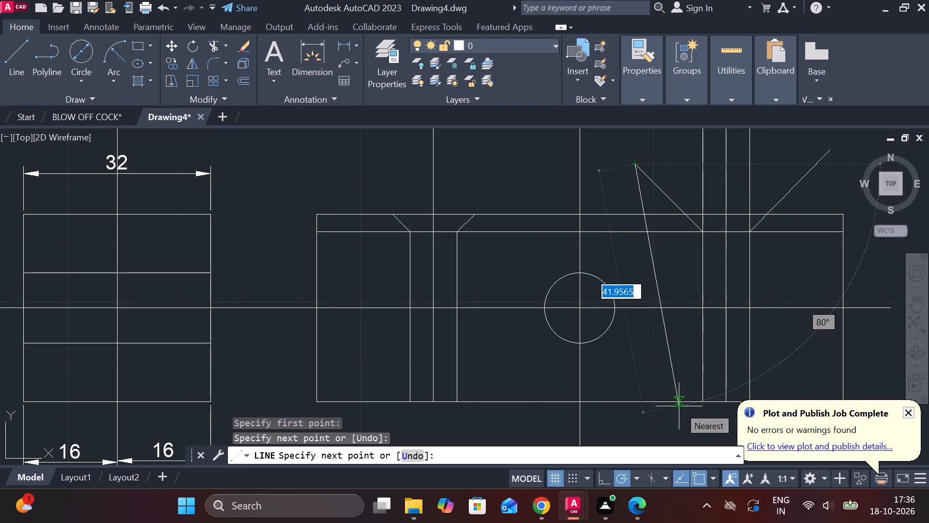
{"action": "key", "text": "Escape"}
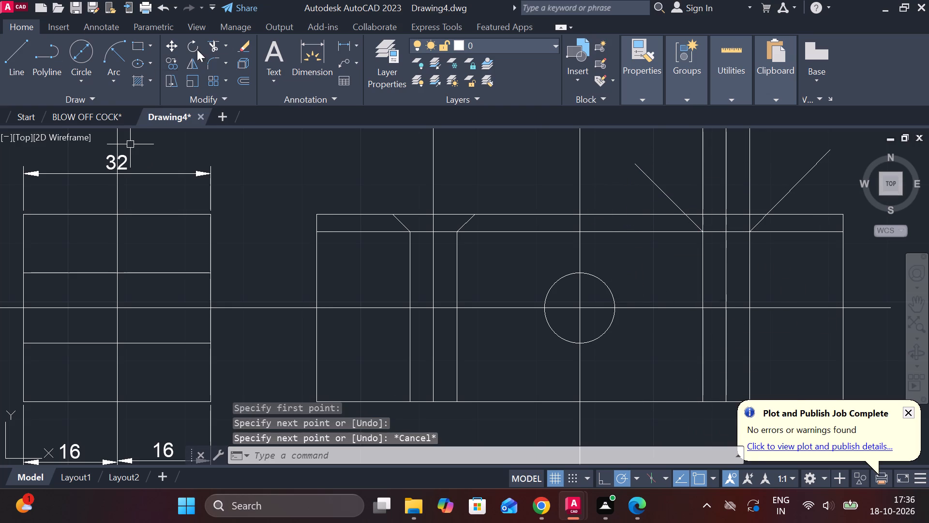
Trim the two new slanted lines at the rectangle's top edge and the two 4-unit copies where the slanted lines start.
{"action": "left_click", "coordinate": [211, 41]}
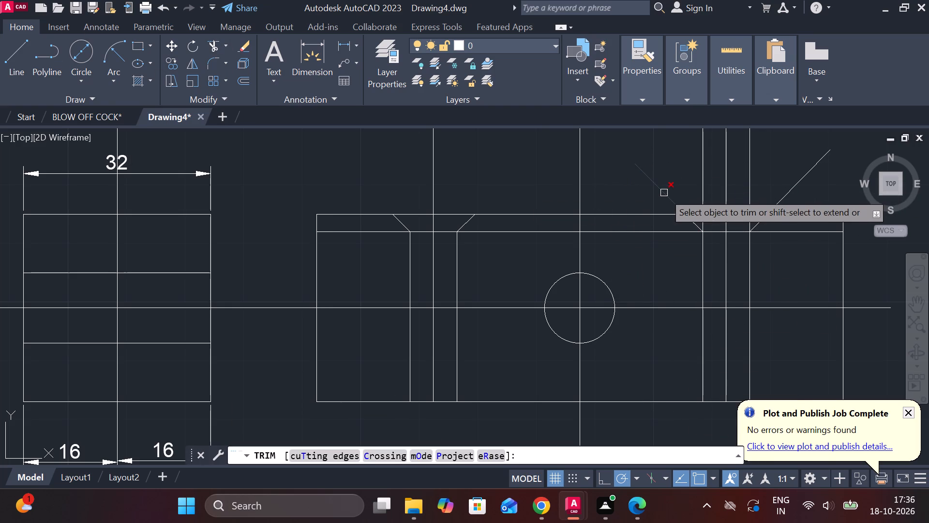
{"action": "left_click", "coordinate": [664, 193]}
{"action": "left_click", "coordinate": [800, 184]}
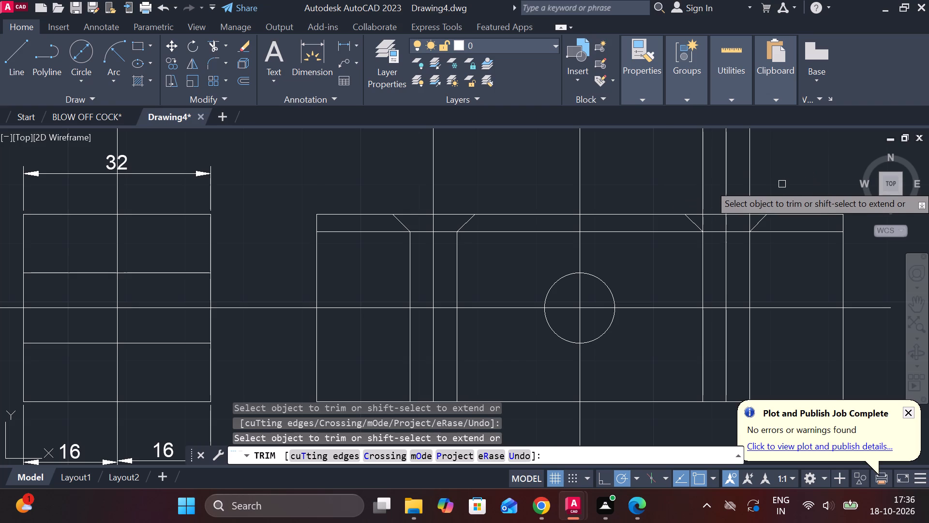
{"action": "scroll", "coordinate": [782, 184], "scroll_direction": "down", "scroll_amount": 1}
{"action": "left_click", "coordinate": [762, 173]}
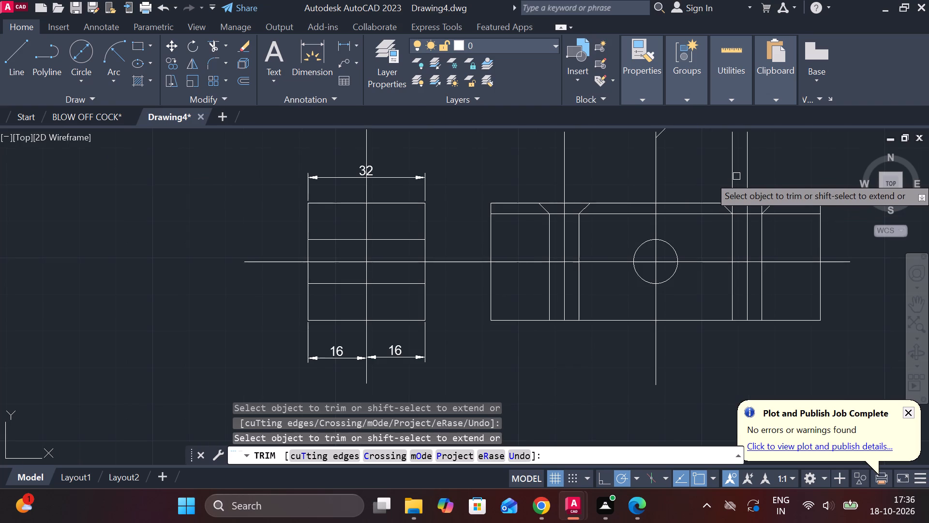
{"action": "left_click", "coordinate": [734, 177]}
{"action": "scroll", "coordinate": [780, 196], "scroll_direction": "up", "scroll_amount": 2}
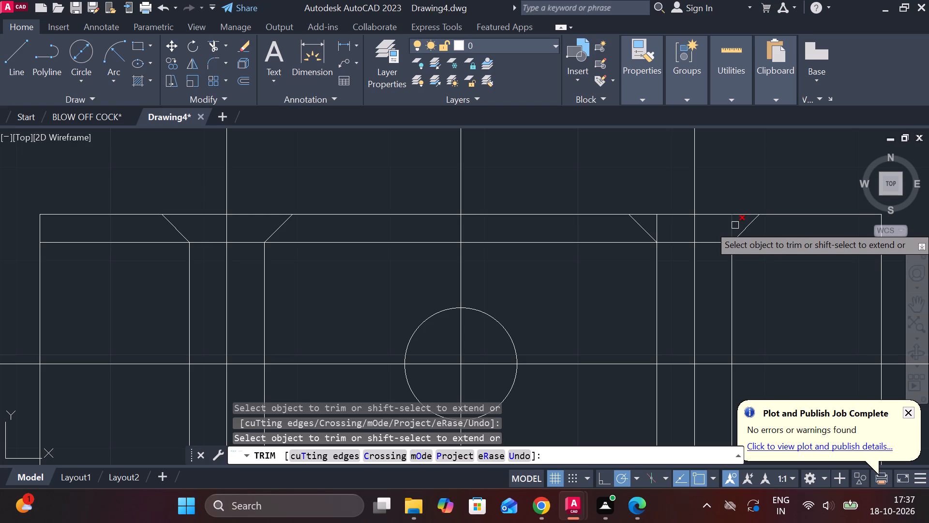
{"action": "left_click", "coordinate": [735, 225]}
{"action": "left_click", "coordinate": [655, 225]}
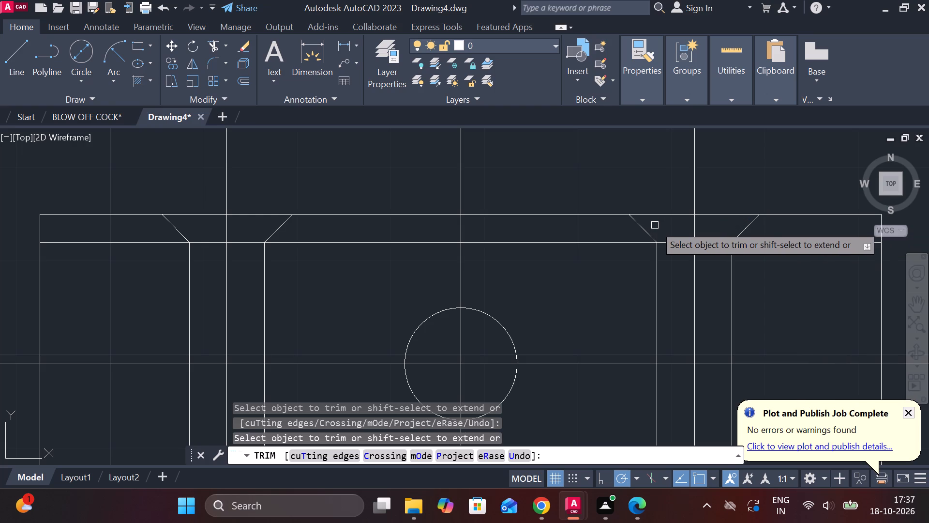
Remove the leftover slanted piece near the top of the circle's vertical centre line with Trim.
{"action": "scroll", "coordinate": [655, 225], "scroll_direction": "down", "scroll_amount": 3}
{"action": "left_click", "coordinate": [615, 173]}
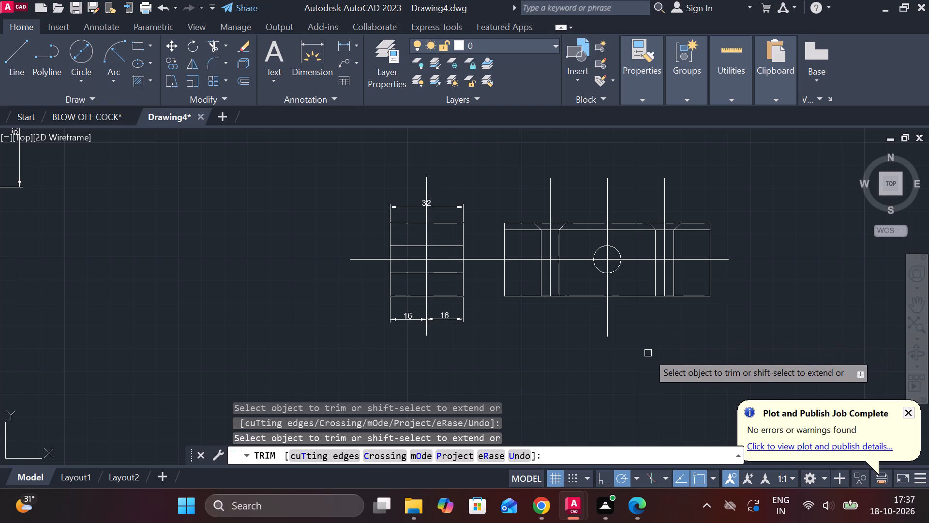
Trim the horizontal line 3 units below the top edge outside and between the two countersunk holes.
{"action": "left_click", "coordinate": [528, 231]}
{"action": "left_click", "coordinate": [582, 230]}
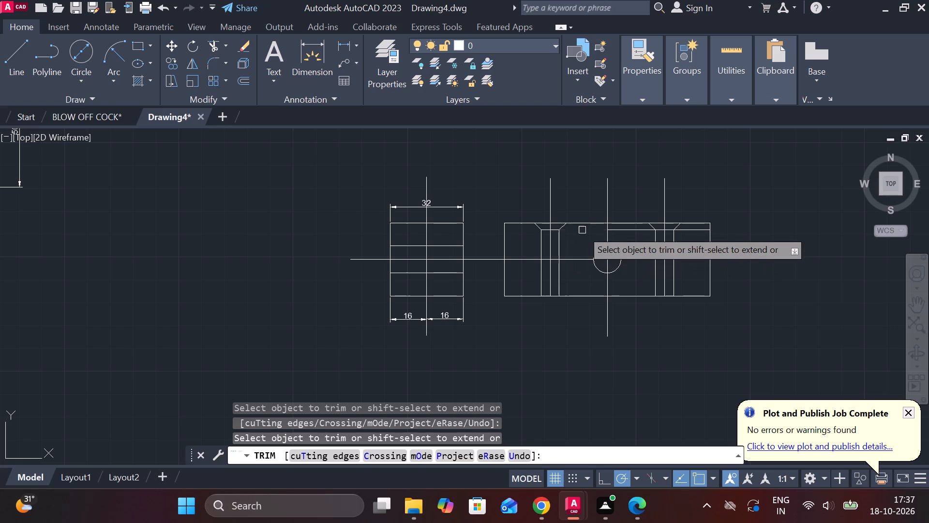
{"action": "left_click", "coordinate": [639, 231]}
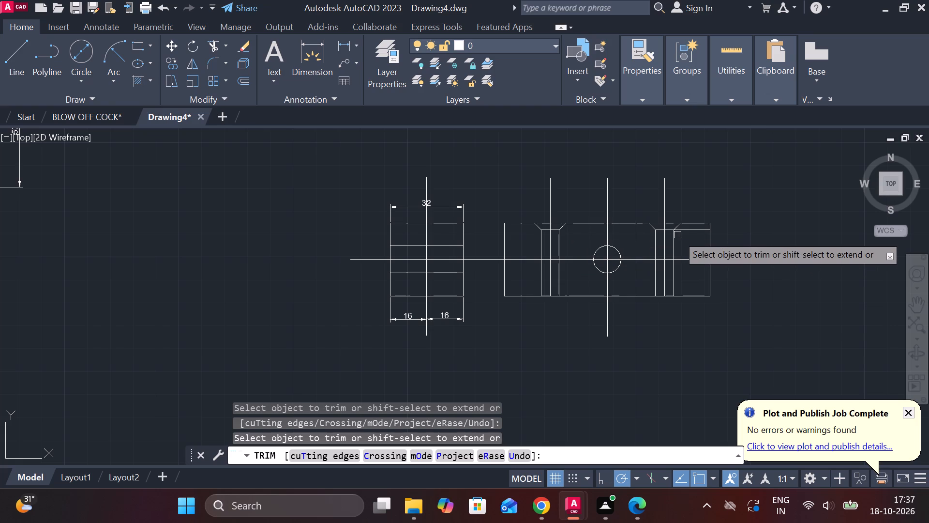
{"action": "left_click", "coordinate": [689, 232]}
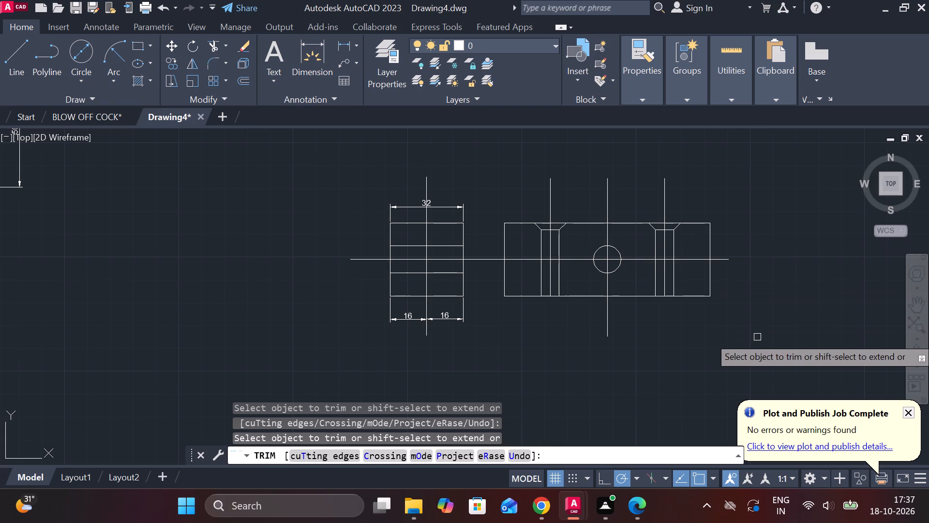
{"action": "key", "text": "Escape"}
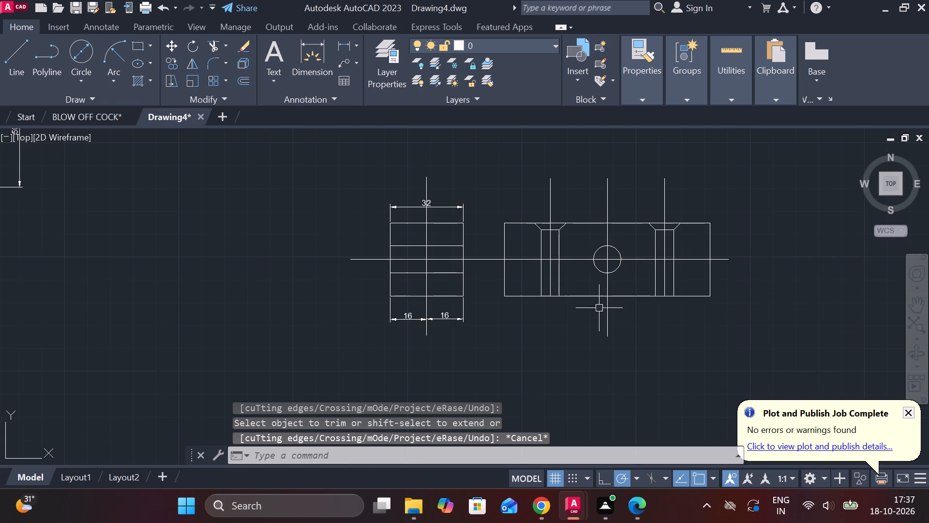
Change the linetype of the four vertical hole edges of the two countersunk holes to DASHED.
{"action": "left_click", "coordinate": [541, 281]}
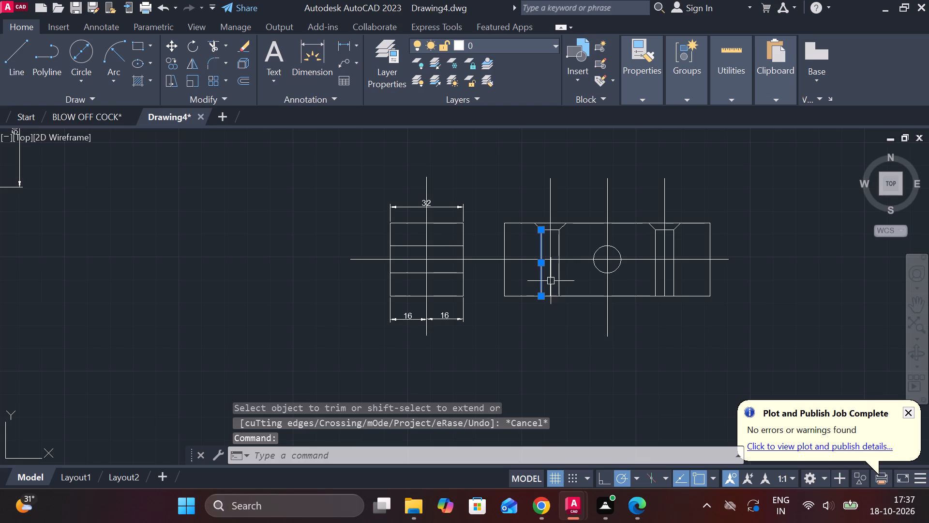
{"action": "left_click", "coordinate": [560, 278]}
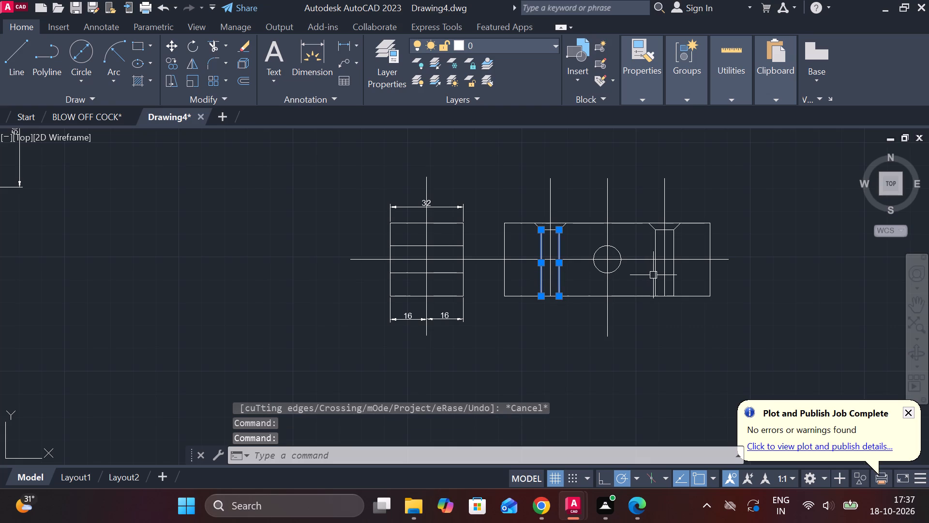
{"action": "left_click", "coordinate": [654, 275]}
{"action": "left_click", "coordinate": [676, 275]}
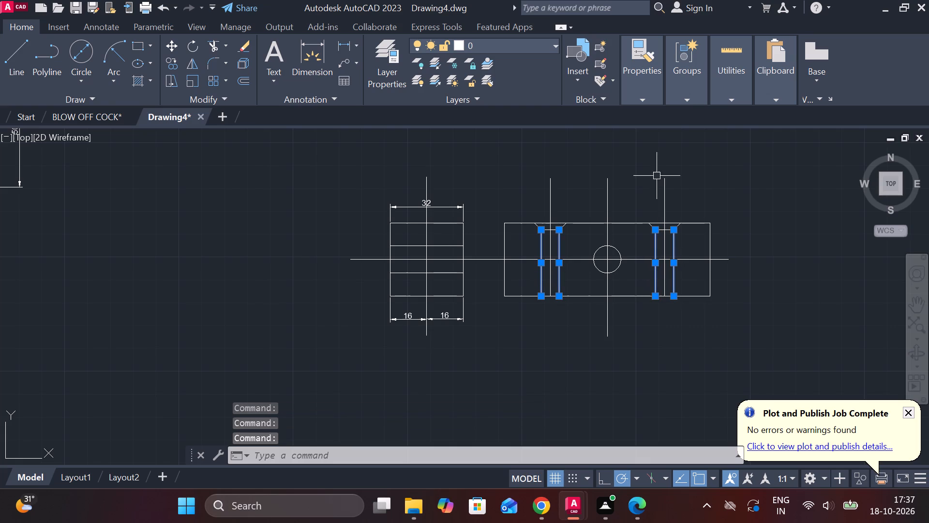
{"action": "left_click", "coordinate": [652, 106]}
{"action": "left_click", "coordinate": [648, 97]}
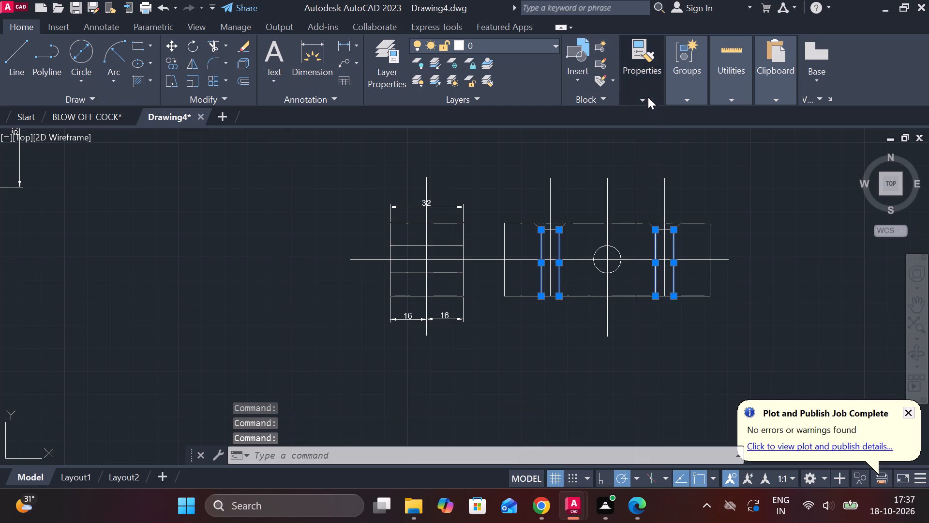
{"action": "left_click", "coordinate": [782, 154]}
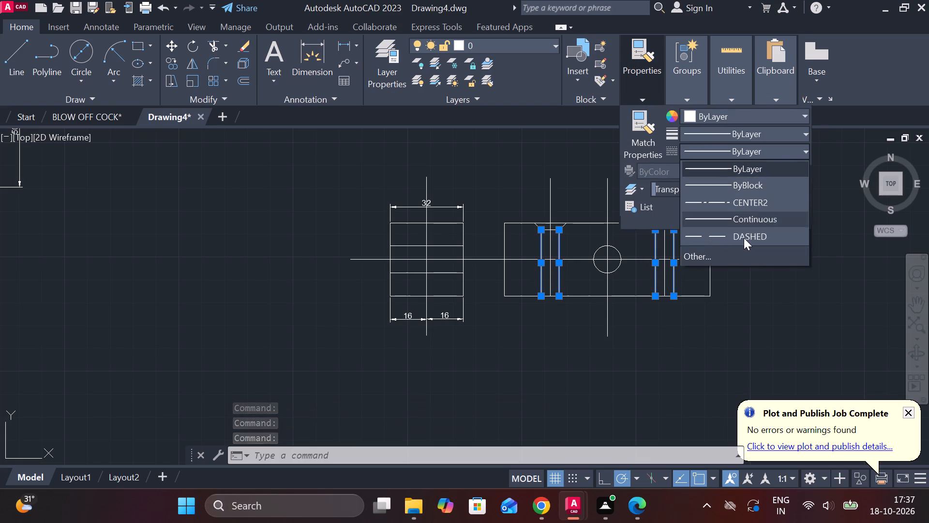
{"action": "left_click", "coordinate": [744, 238]}
{"action": "left_click", "coordinate": [672, 385]}
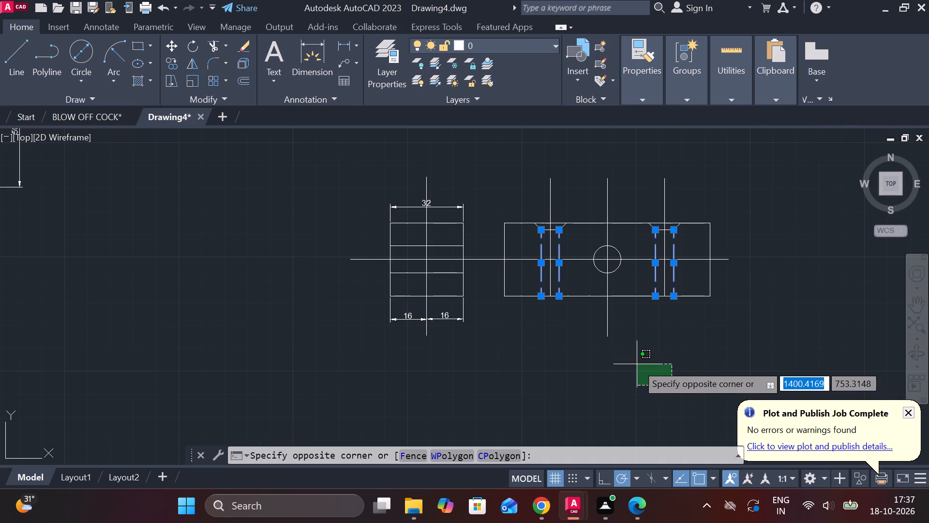
Change the linetype of the shared horizontal centre line, the end view's vertical centre line and both countersunk holes' centre lines to CENTER2.
{"action": "key", "text": "Escape"}
{"action": "key", "text": "Escape"}
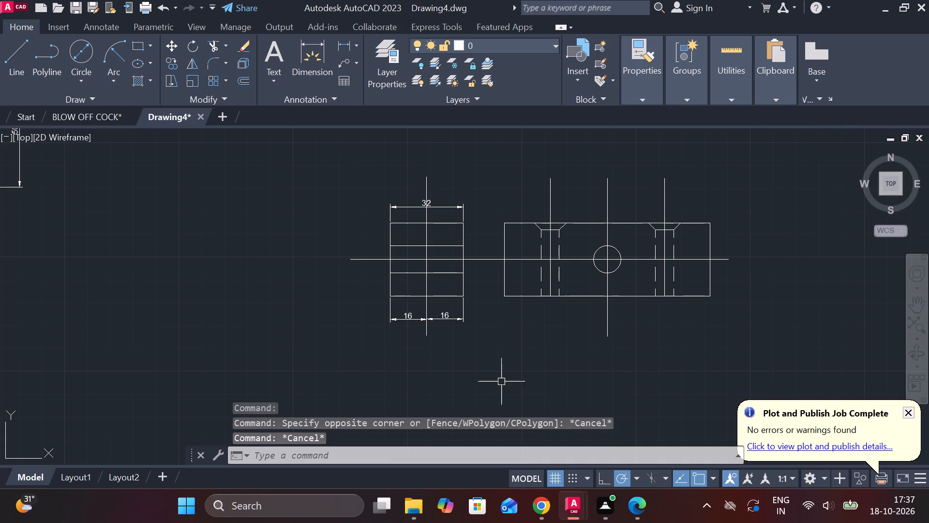
{"action": "left_click", "coordinate": [426, 311]}
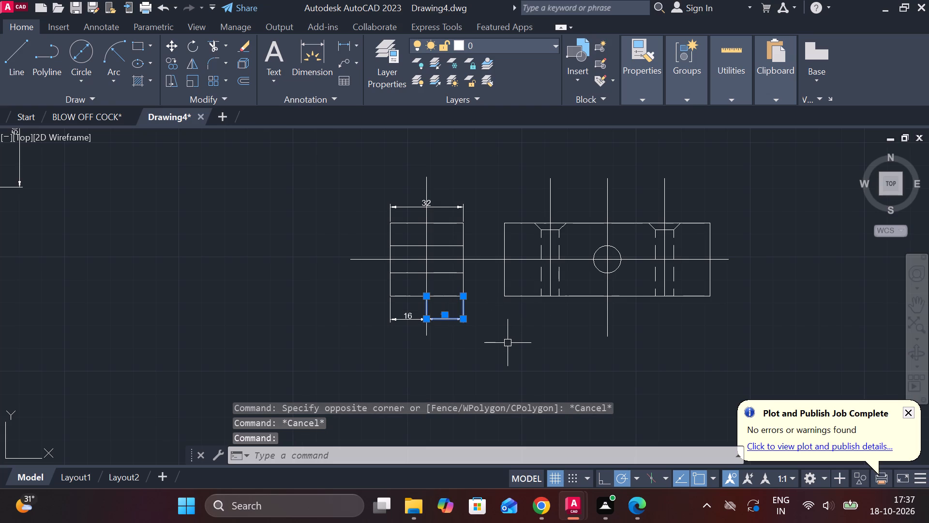
{"action": "key", "text": "Escape"}
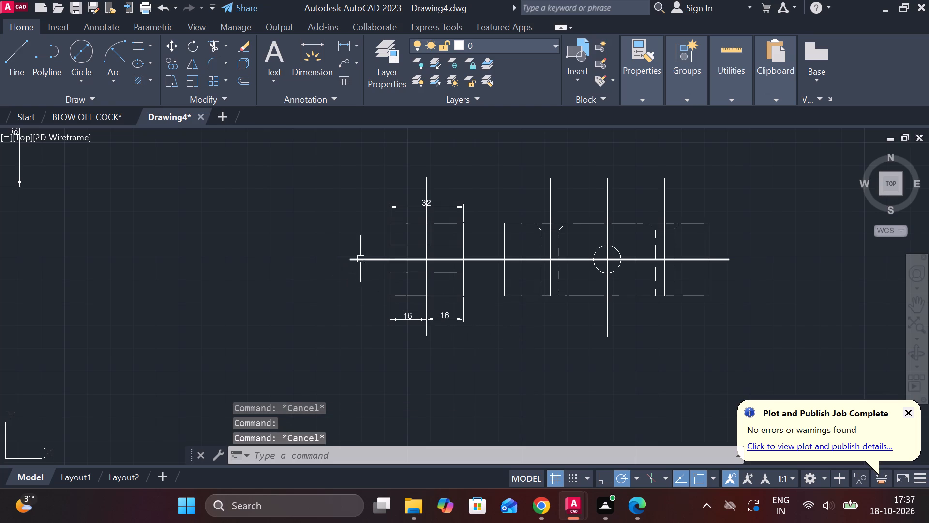
{"action": "left_click", "coordinate": [362, 258]}
{"action": "left_click", "coordinate": [425, 186]}
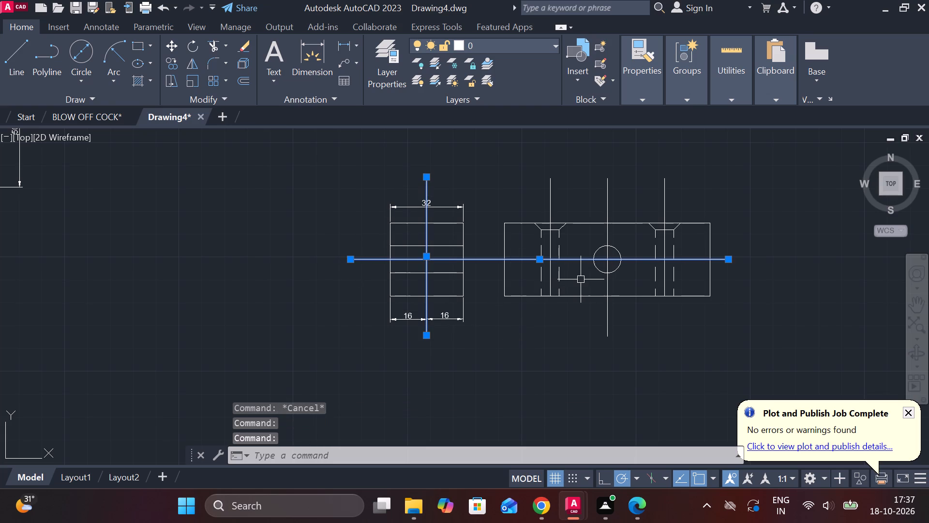
{"action": "left_click", "coordinate": [549, 199]}
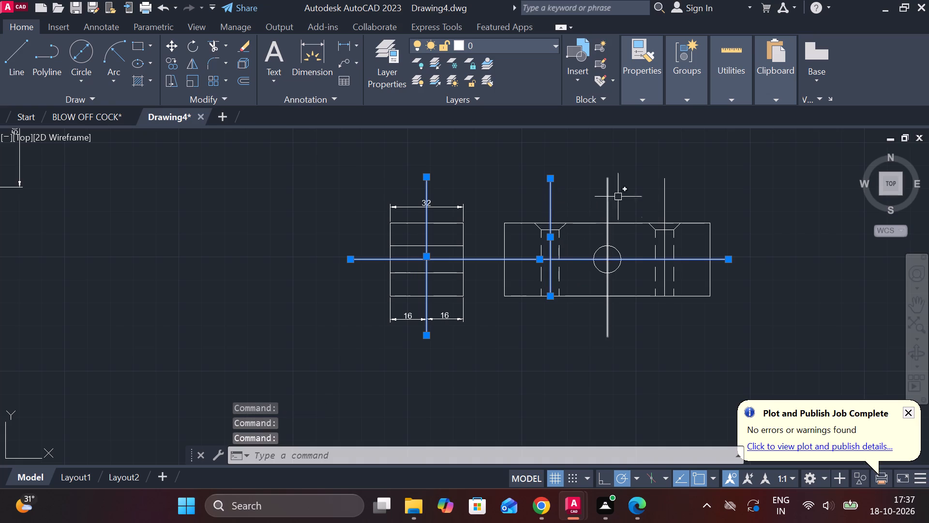
{"action": "left_click", "coordinate": [663, 195]}
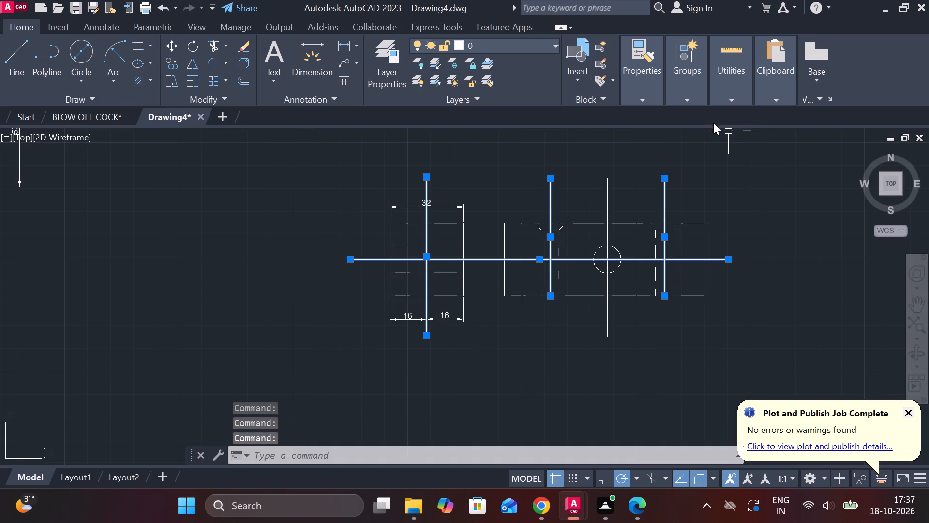
{"action": "left_click", "coordinate": [655, 104]}
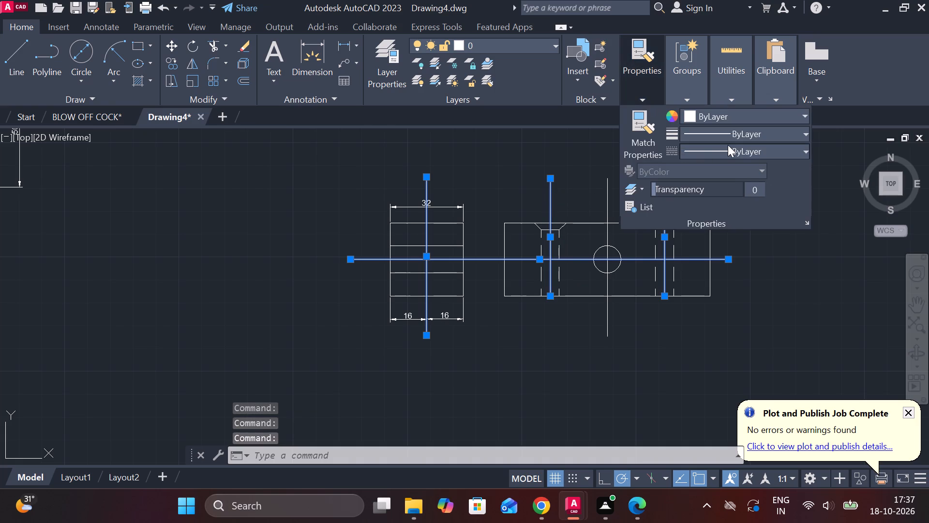
{"action": "left_click", "coordinate": [728, 145]}
{"action": "left_click", "coordinate": [734, 203]}
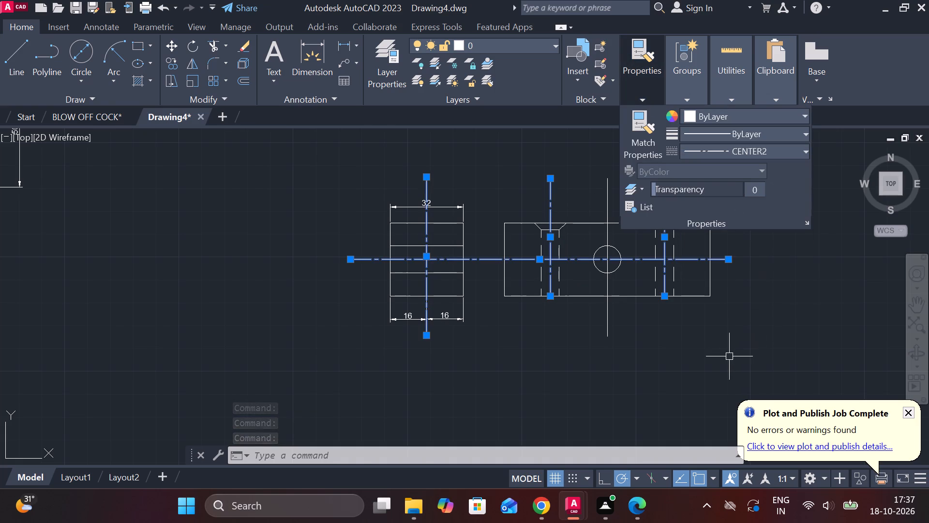
{"action": "left_click", "coordinate": [729, 356]}
{"action": "key", "text": "Escape"}
{"action": "key", "text": "Escape"}
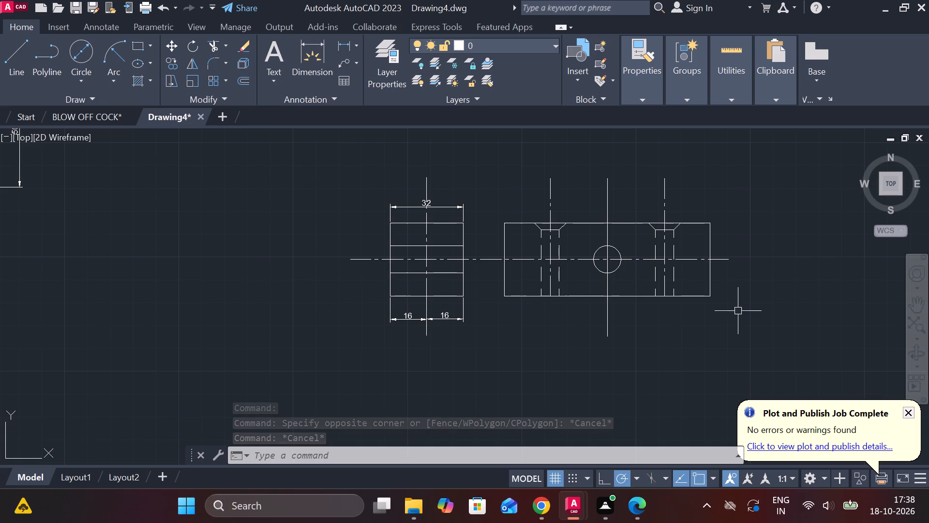
Add a linear dimension for the overall length of the view with the circular hole, placed below its bottom edge.
{"action": "scroll", "coordinate": [729, 266], "scroll_direction": "down", "scroll_amount": 1}
{"action": "scroll", "coordinate": [770, 266], "scroll_direction": "up", "scroll_amount": 2}
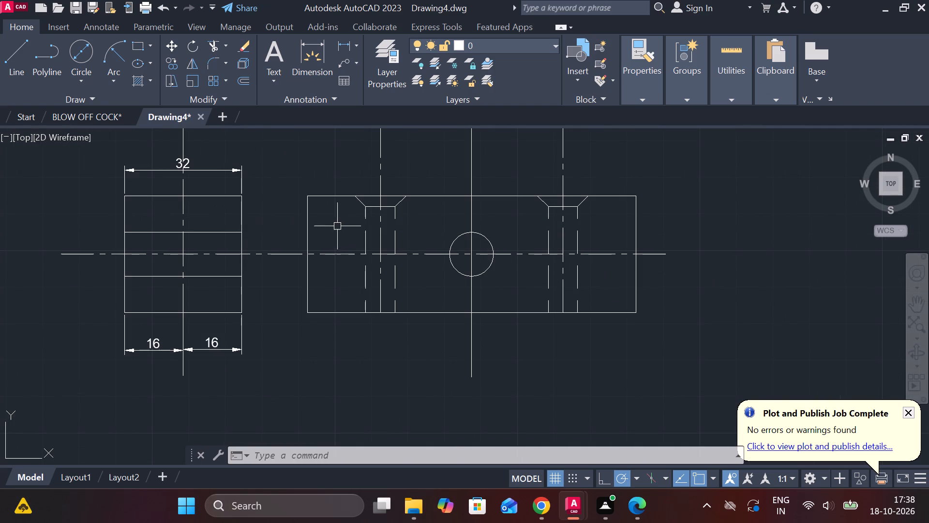
{"action": "left_click", "coordinate": [350, 45]}
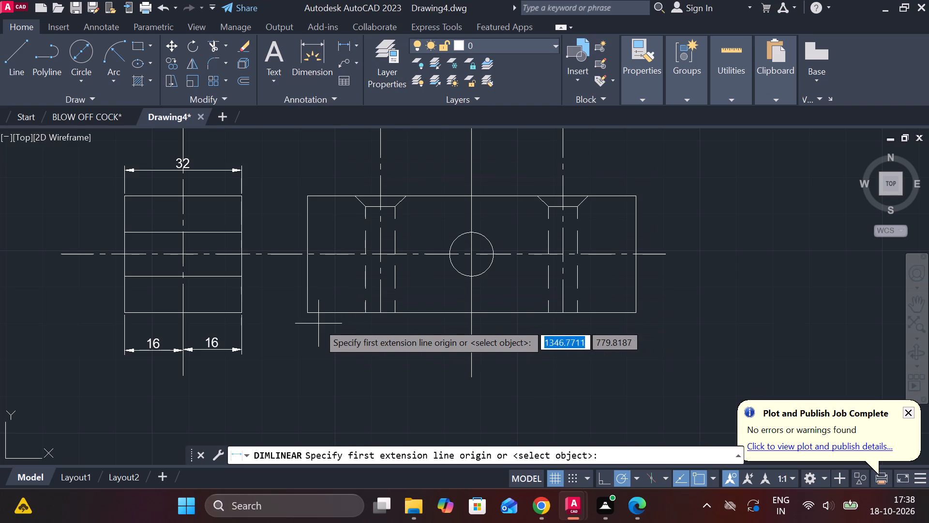
{"action": "left_click", "coordinate": [311, 315]}
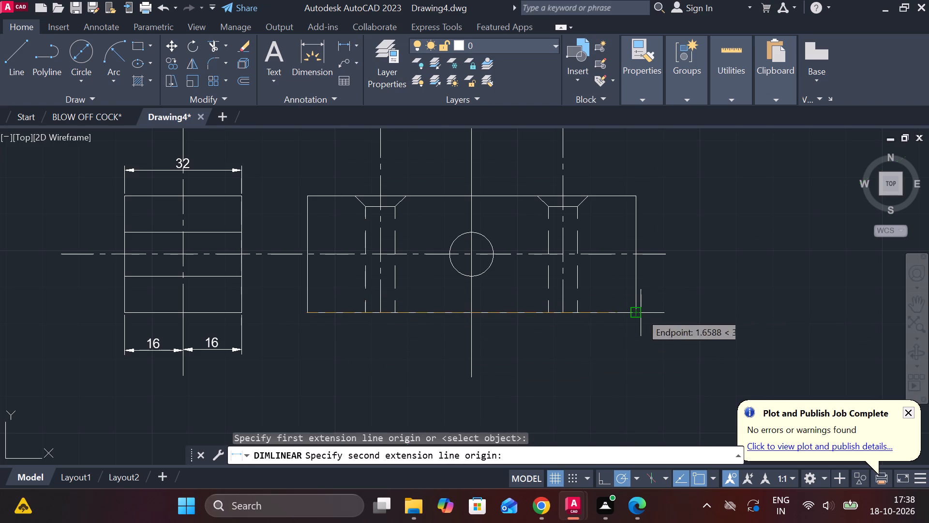
{"action": "left_click", "coordinate": [641, 313]}
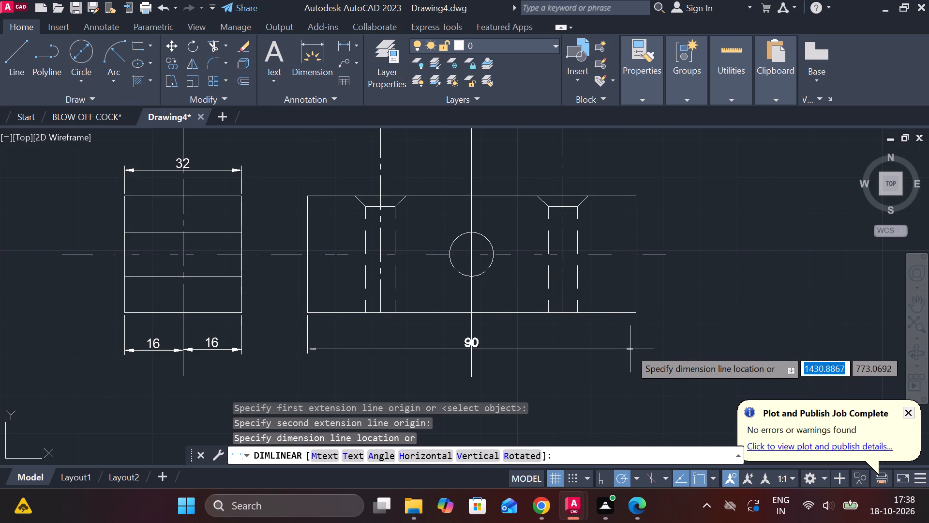
{"action": "left_click", "coordinate": [630, 350]}
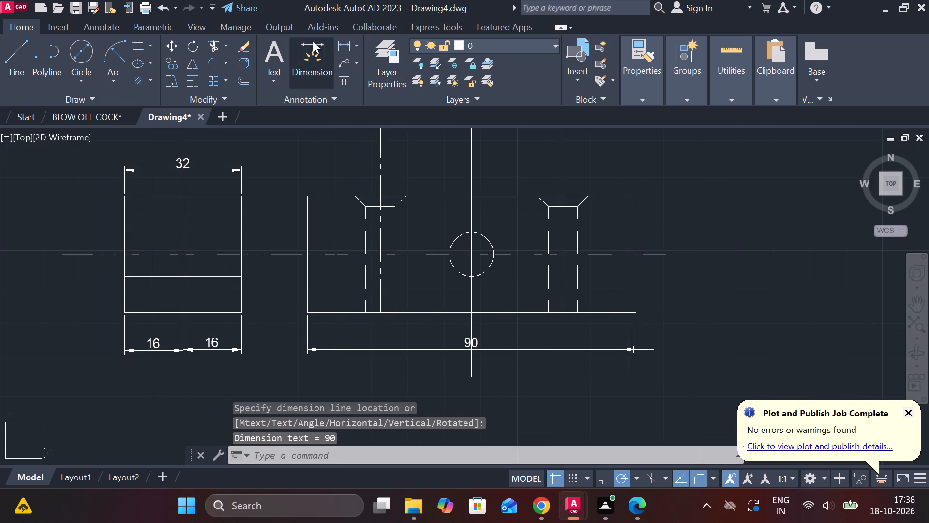
Add a vertical linear dimension for the height of the same view, placed beside its left edge.
{"action": "left_click", "coordinate": [340, 44]}
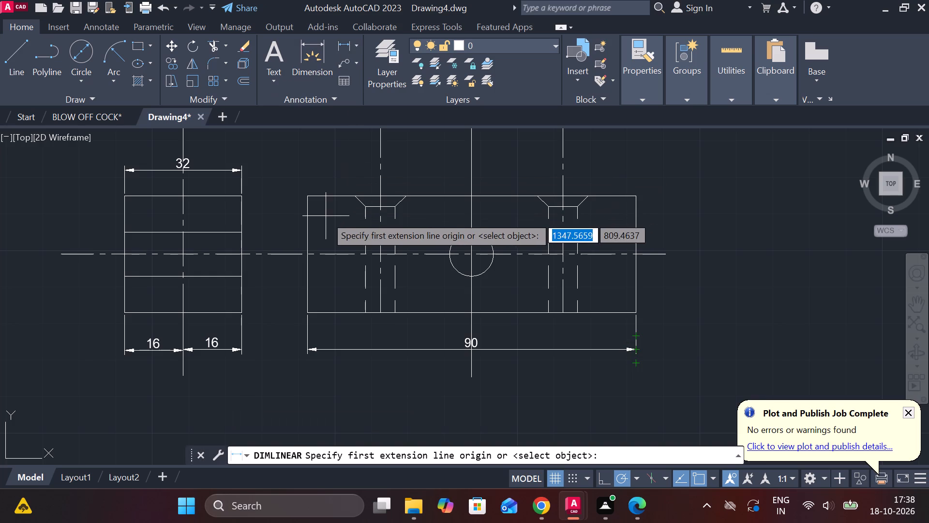
{"action": "left_click", "coordinate": [306, 313]}
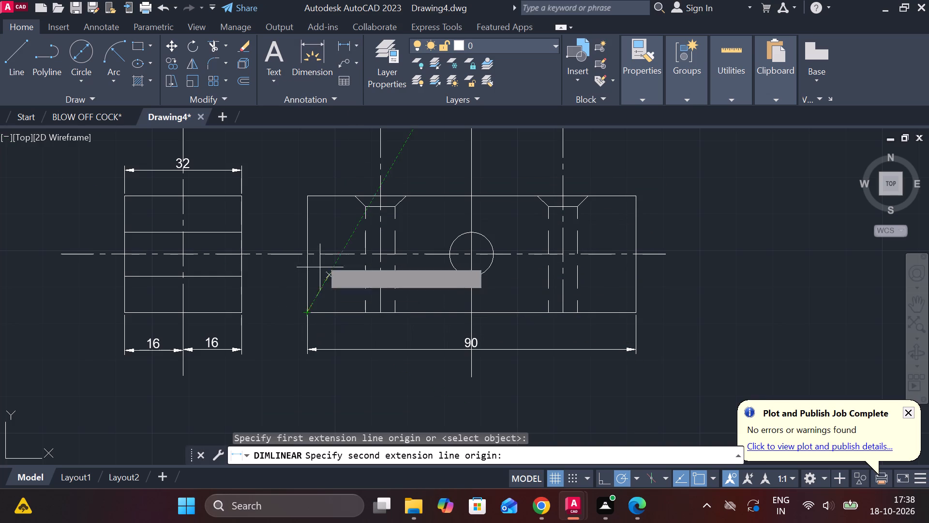
{"action": "left_click", "coordinate": [302, 195]}
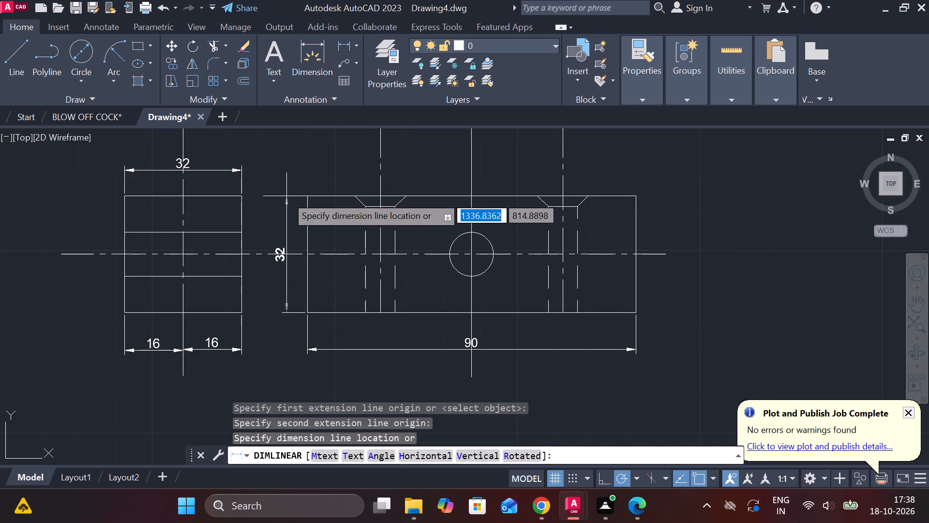
{"action": "left_click", "coordinate": [285, 196]}
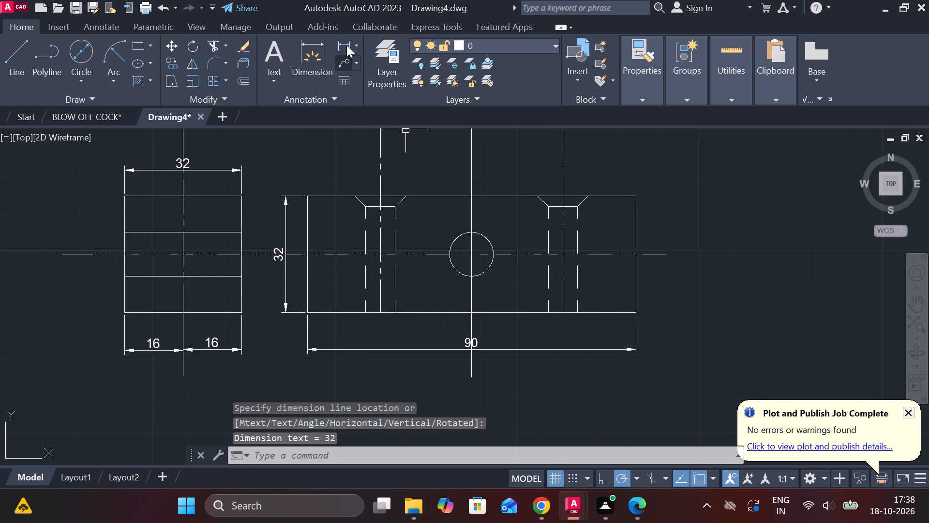
Add a vertical linear dimension for the depth of the left hole's countersink, just beside its right slanted edge.
{"action": "left_click", "coordinate": [351, 43]}
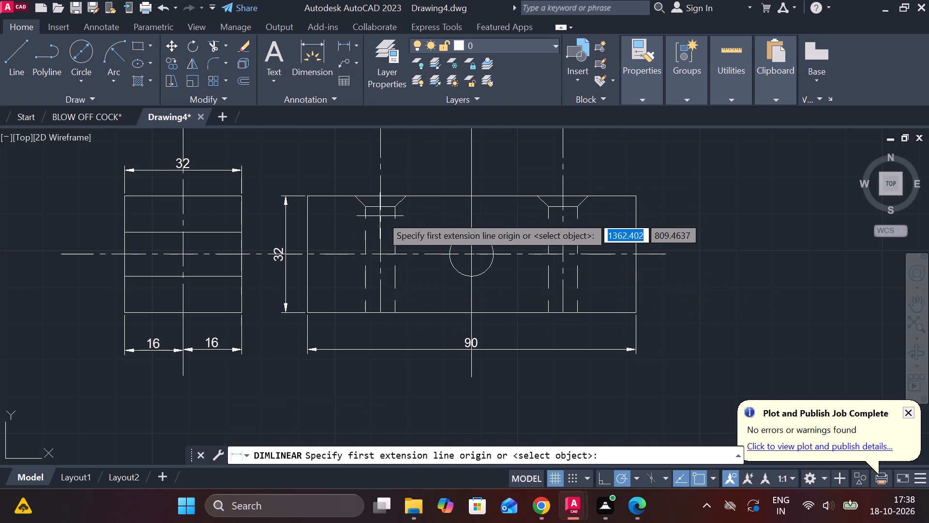
{"action": "left_click", "coordinate": [395, 207]}
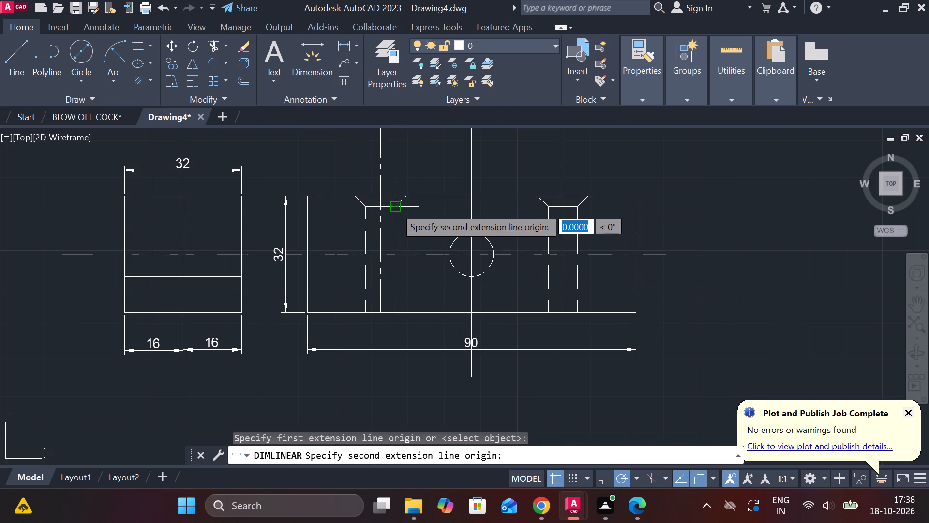
{"action": "left_click", "coordinate": [394, 199]}
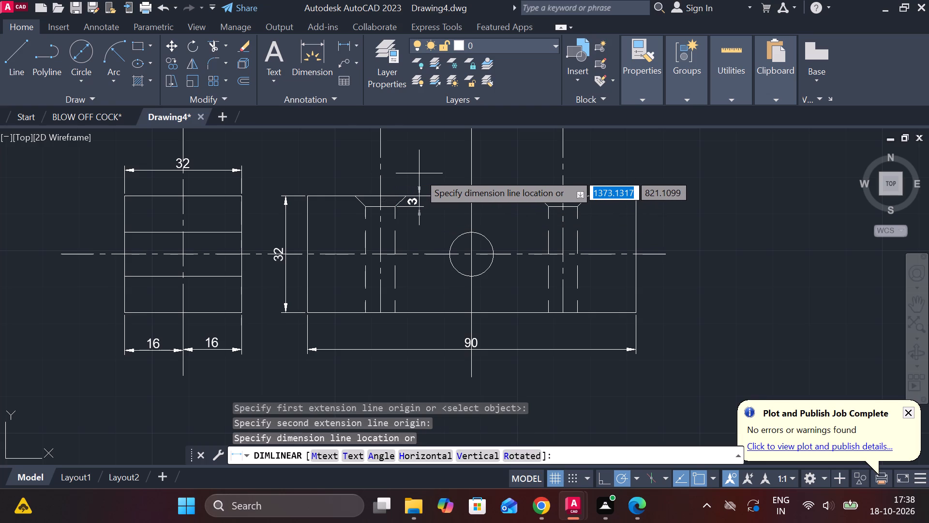
{"action": "left_click", "coordinate": [419, 173]}
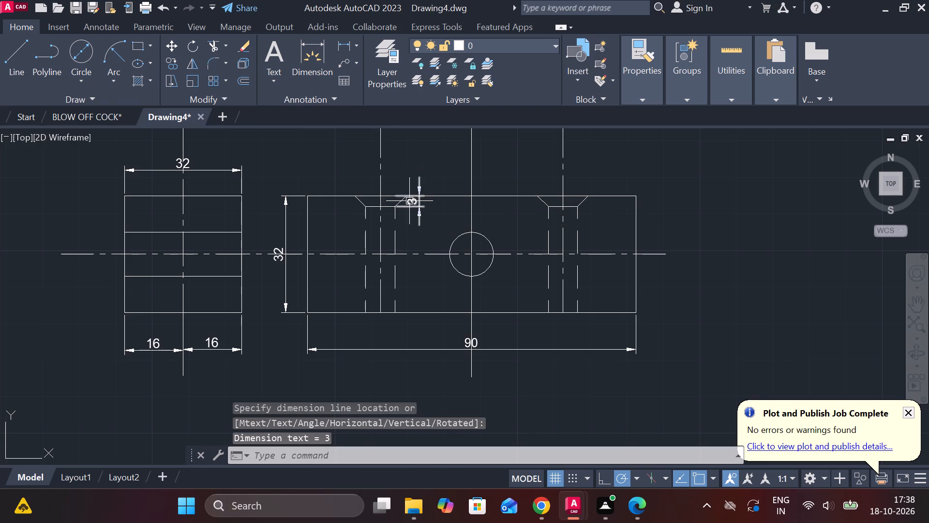
Edit the countersink depth dimension's text to read 3*45°, using the degree symbol.
{"action": "double_click", "coordinate": [409, 202]}
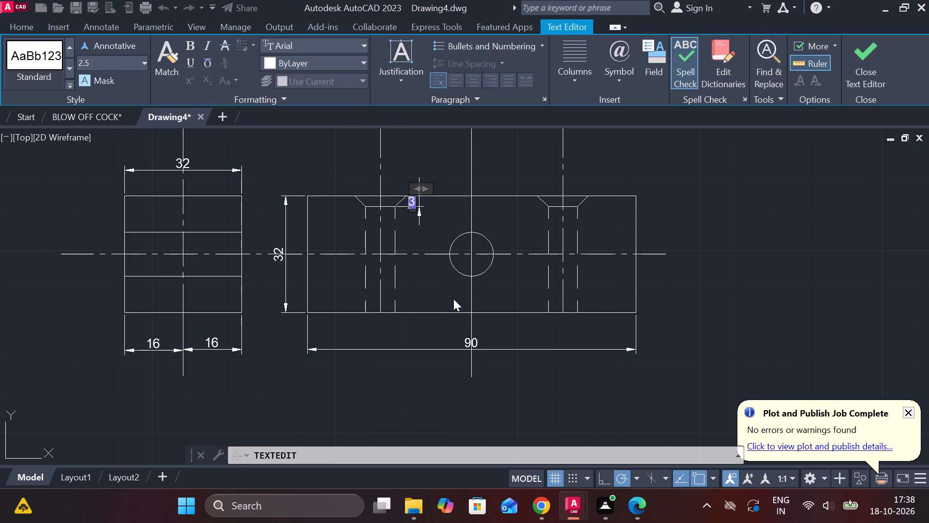
{"action": "key", "text": "Right"}
{"action": "key", "text": "shift+asterisk"}
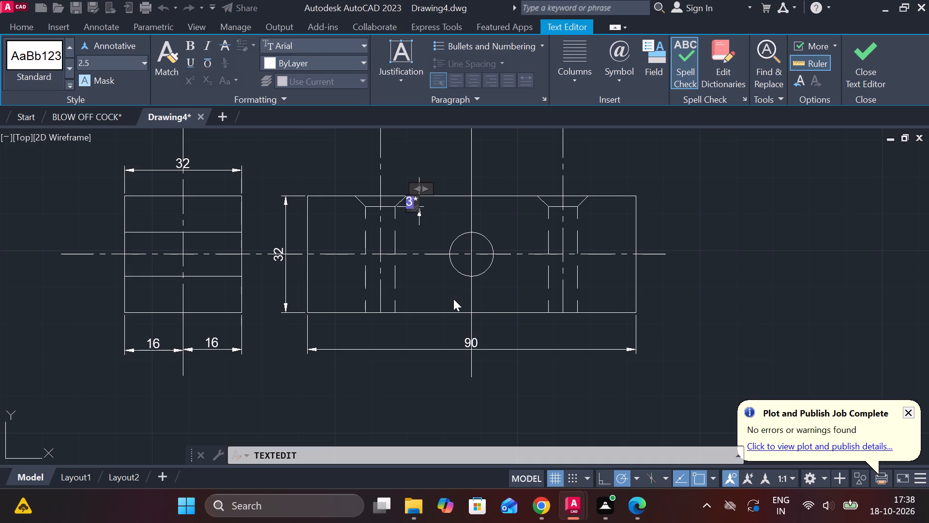
{"action": "type", "text": "45"}
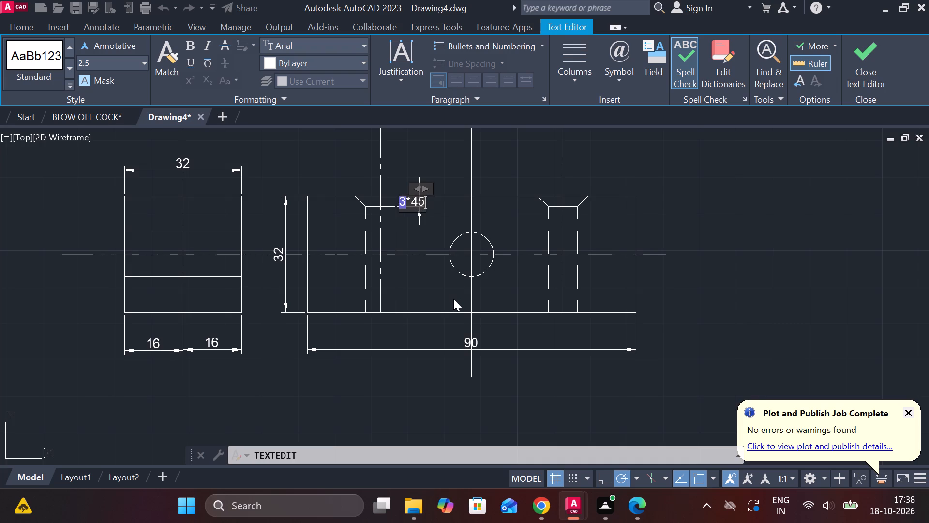
{"action": "left_click", "coordinate": [634, 78]}
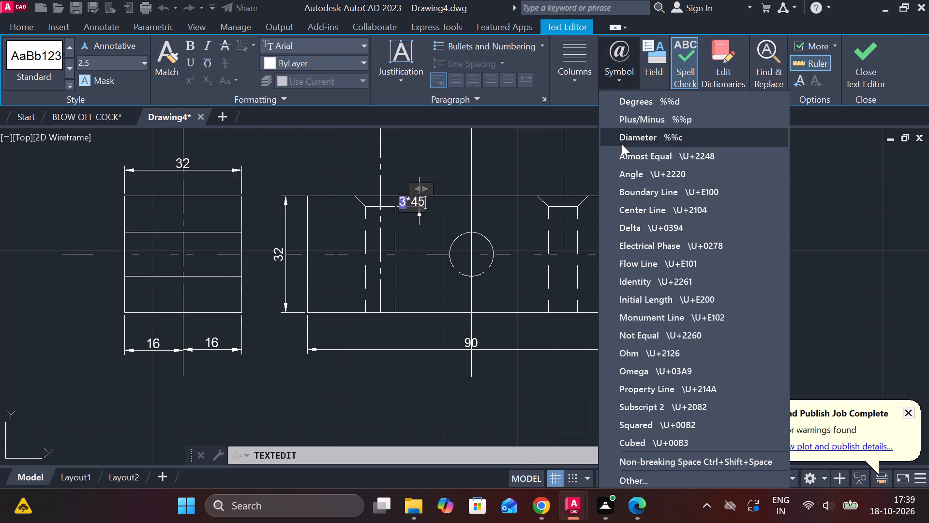
{"action": "left_click", "coordinate": [657, 106]}
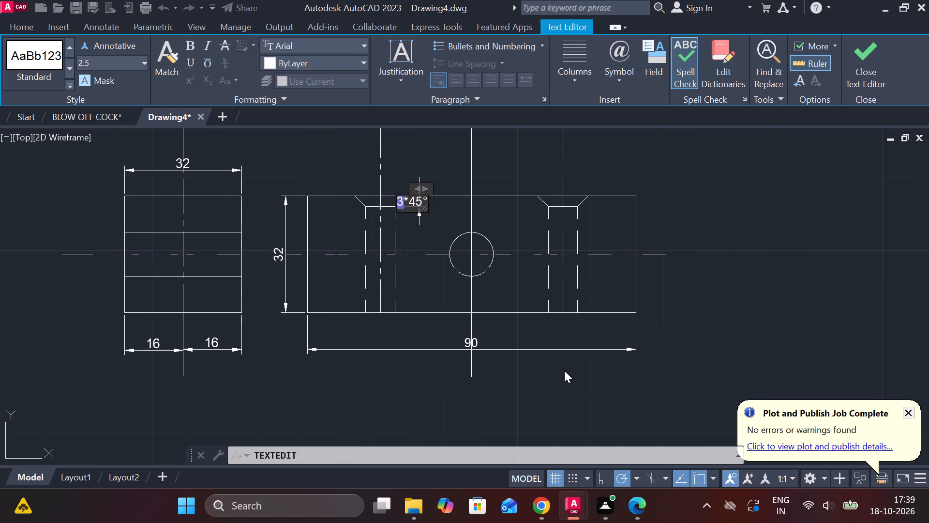
{"action": "left_click", "coordinate": [878, 66]}
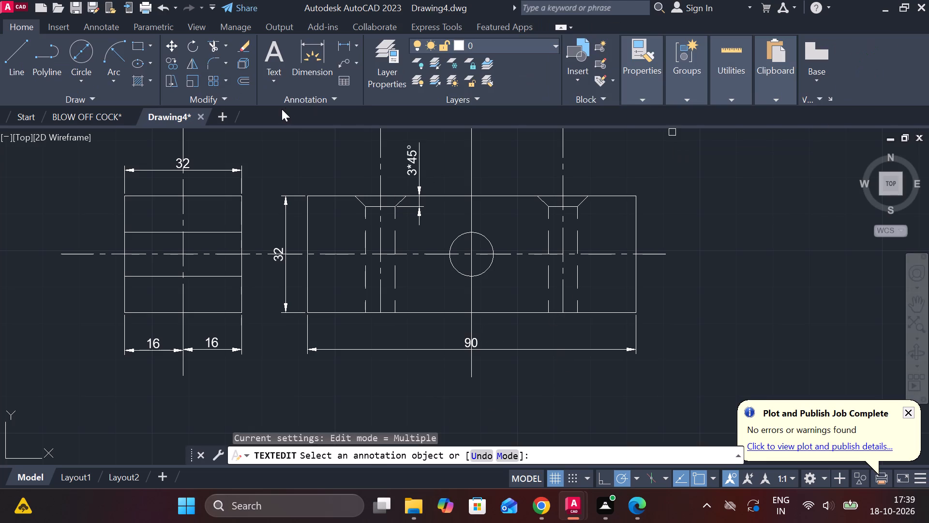
Add a linear dimension between the two countersunk holes' centre lines, placed between the bottom edge and the overall length dimension.
{"action": "left_click", "coordinate": [346, 45]}
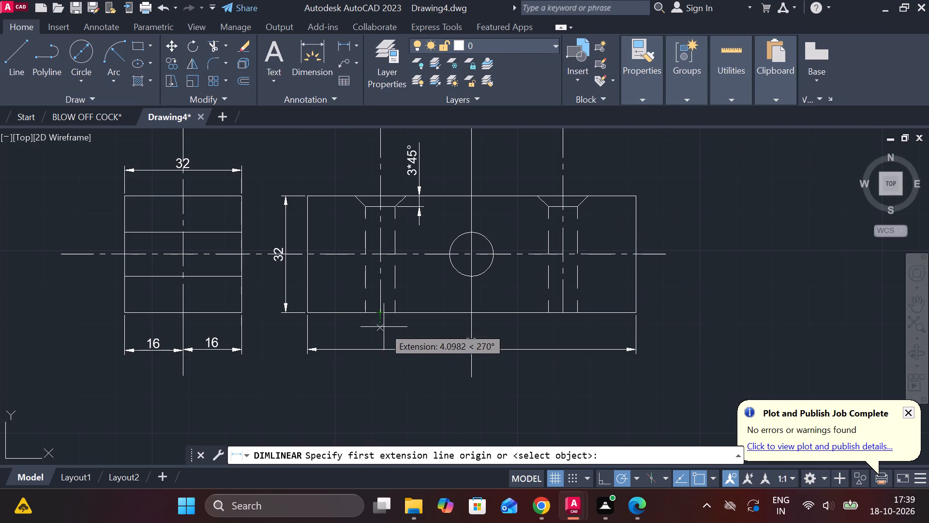
{"action": "left_click", "coordinate": [385, 315]}
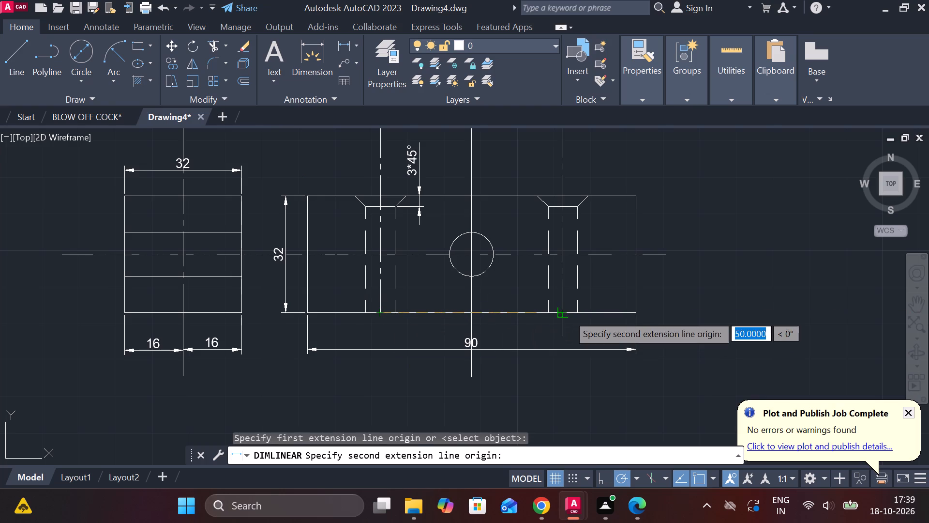
{"action": "left_click", "coordinate": [568, 314]}
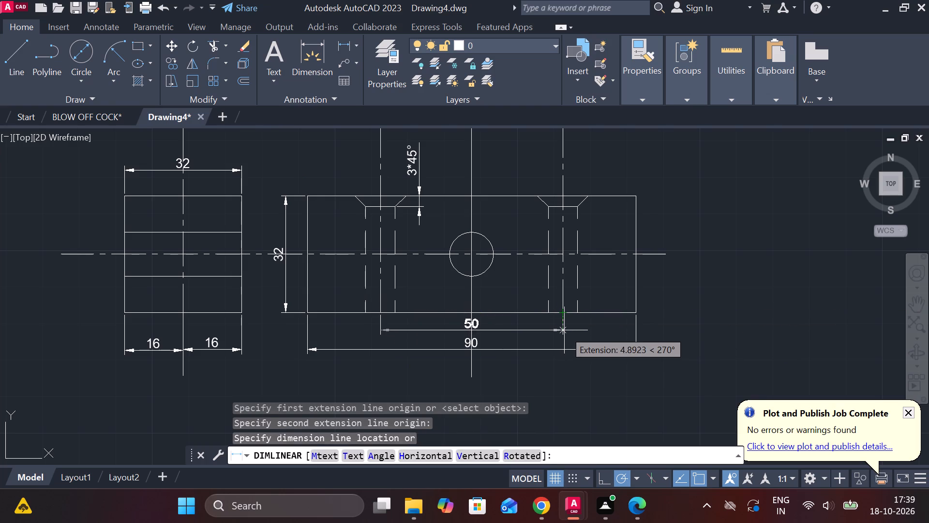
{"action": "left_click", "coordinate": [564, 330]}
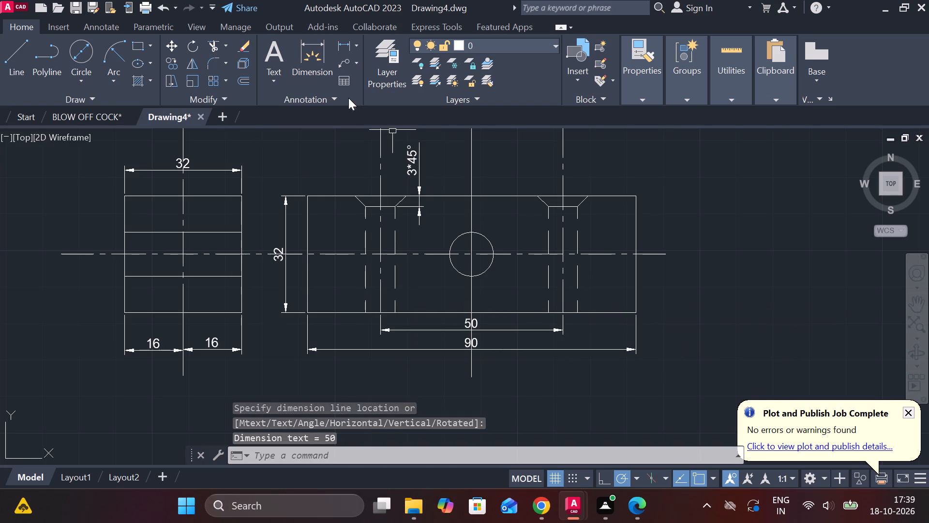
Add a diameter dimension to the central hole, with its text outside the view beyond the lower part of the right edge.
{"action": "left_click", "coordinate": [355, 46]}
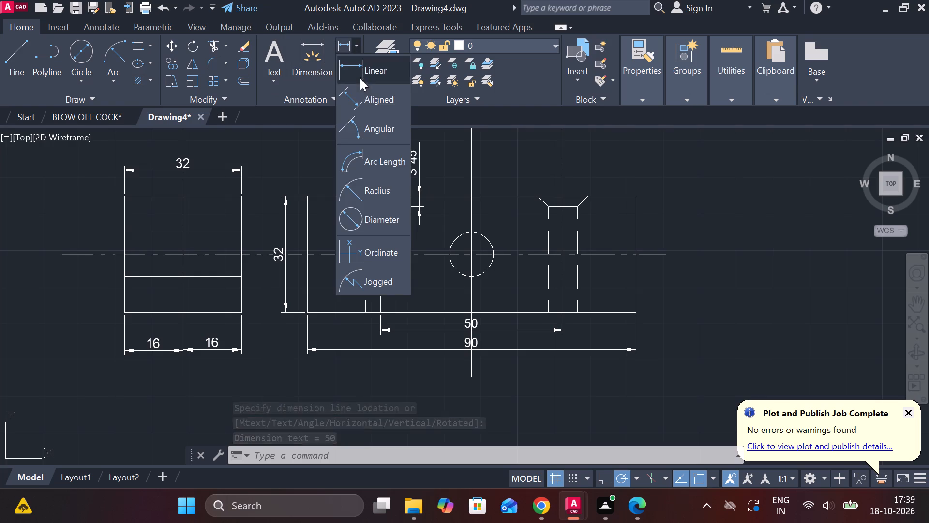
{"action": "left_click", "coordinate": [378, 225]}
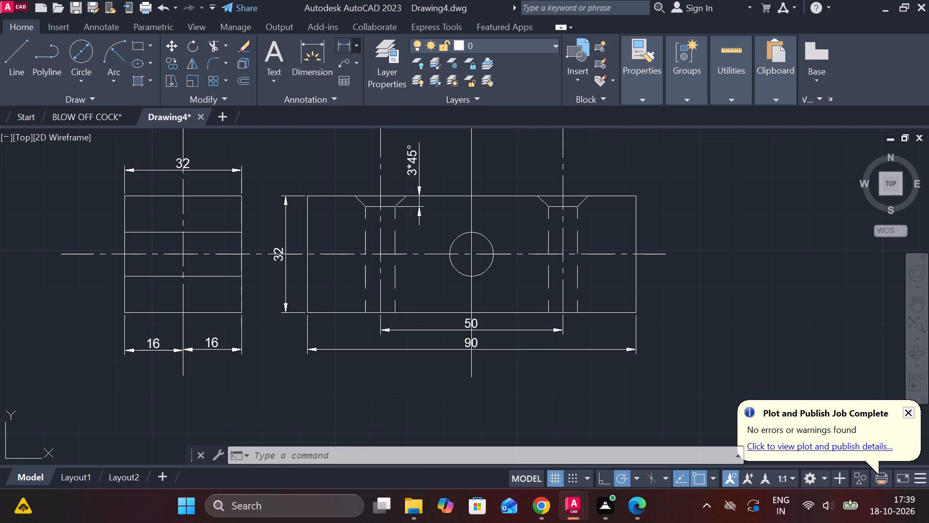
{"action": "left_click", "coordinate": [490, 272]}
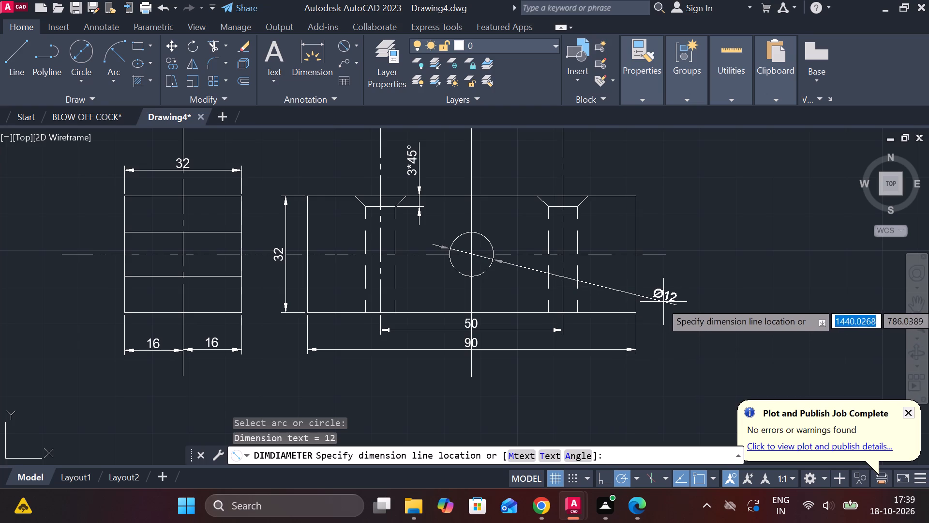
{"action": "left_click", "coordinate": [663, 302]}
Edit the central hole's diameter dimension text to read M12, with a capital M.
{"action": "double_click", "coordinate": [677, 300]}
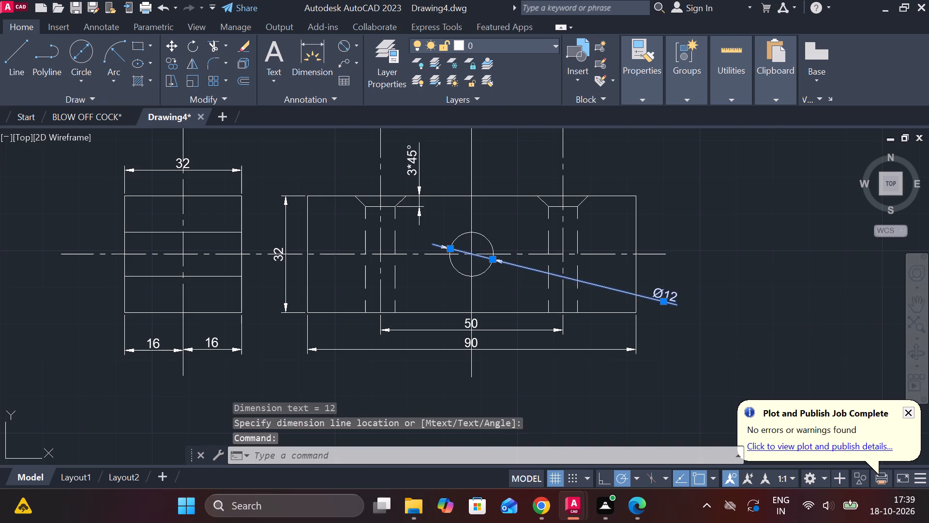
{"action": "key", "text": "Right"}
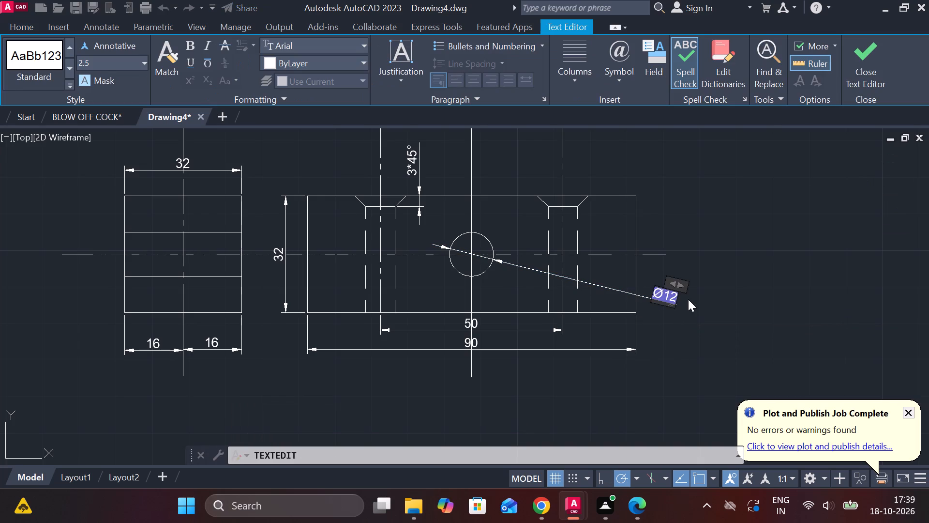
{"action": "key", "text": "Right"}
{"action": "key", "text": "Left"}
{"action": "key", "text": "Right"}
{"action": "key", "text": "Left"}
{"action": "left_click", "coordinate": [664, 295]}
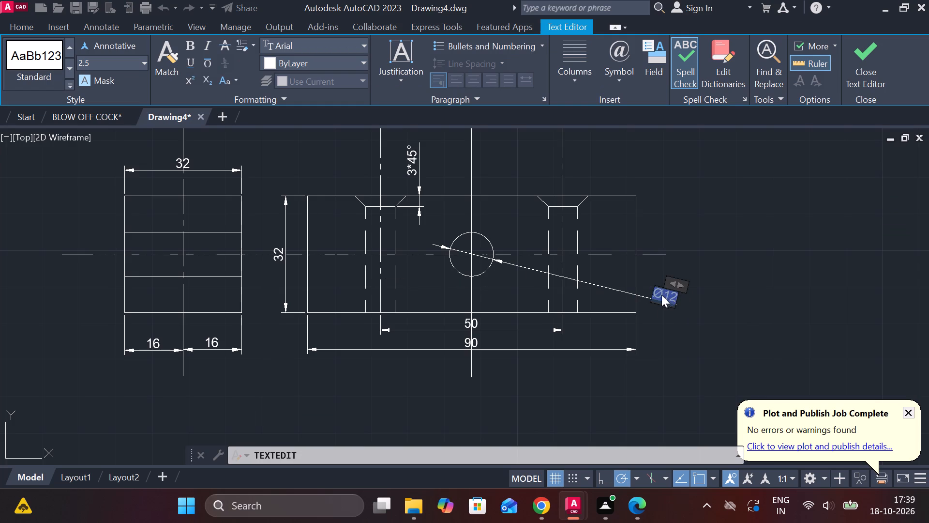
{"action": "key", "text": "Right"}
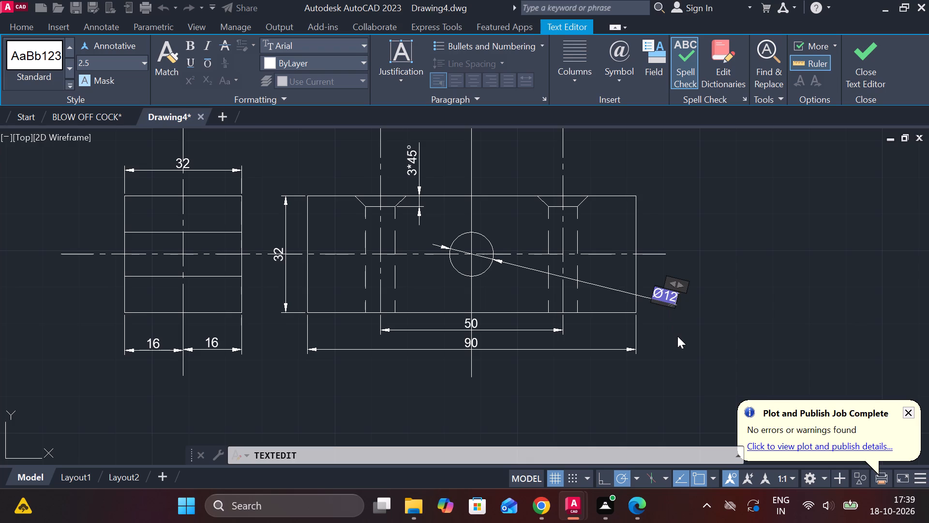
{"action": "key", "text": "BackSpace"}
{"action": "key", "text": "BackSpace"}
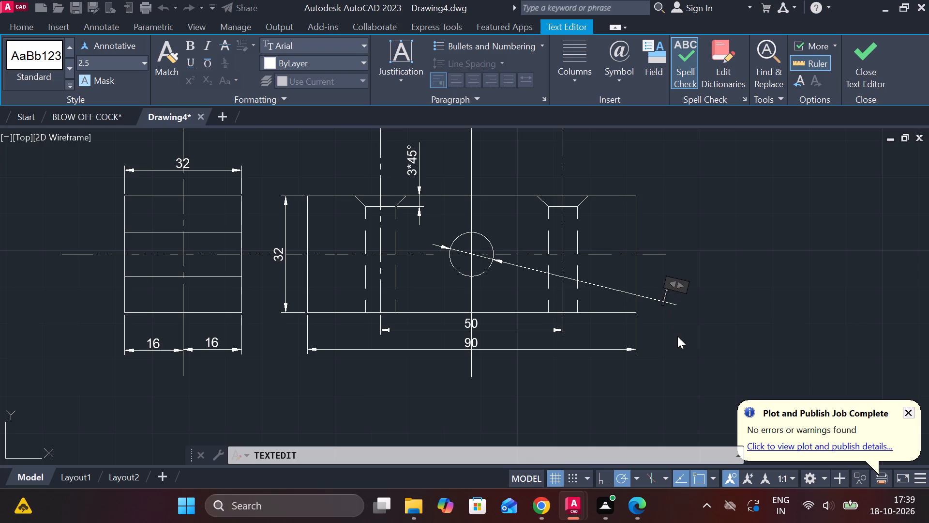
{"action": "key", "text": "m"}
{"action": "type", "text": "12"}
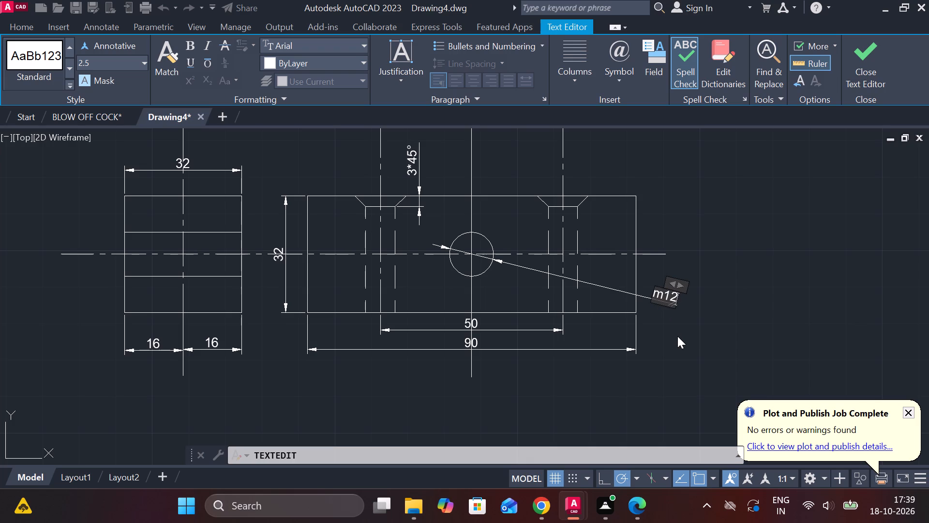
{"action": "key", "text": "BackSpace"}
{"action": "key", "text": "BackSpace"}
{"action": "key", "text": "BackSpace"}
{"action": "key", "text": "m"}
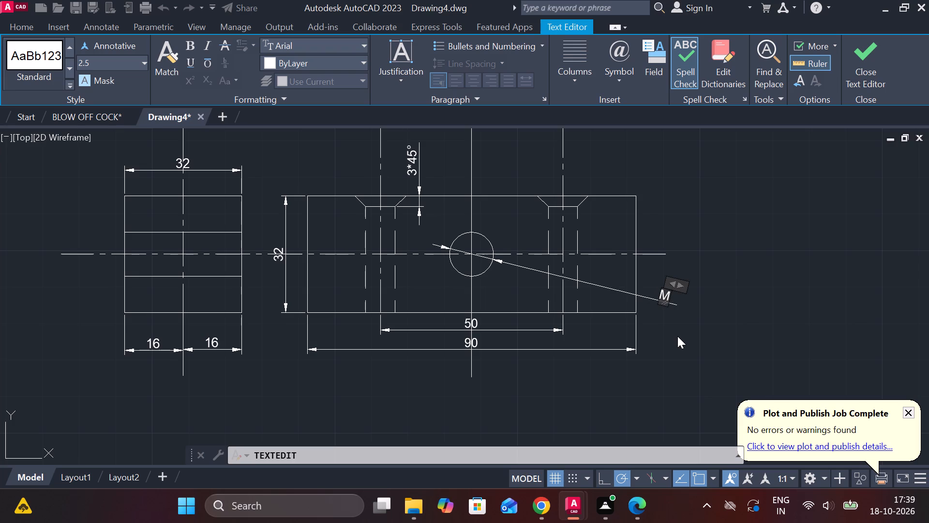
{"action": "type", "text": "12"}
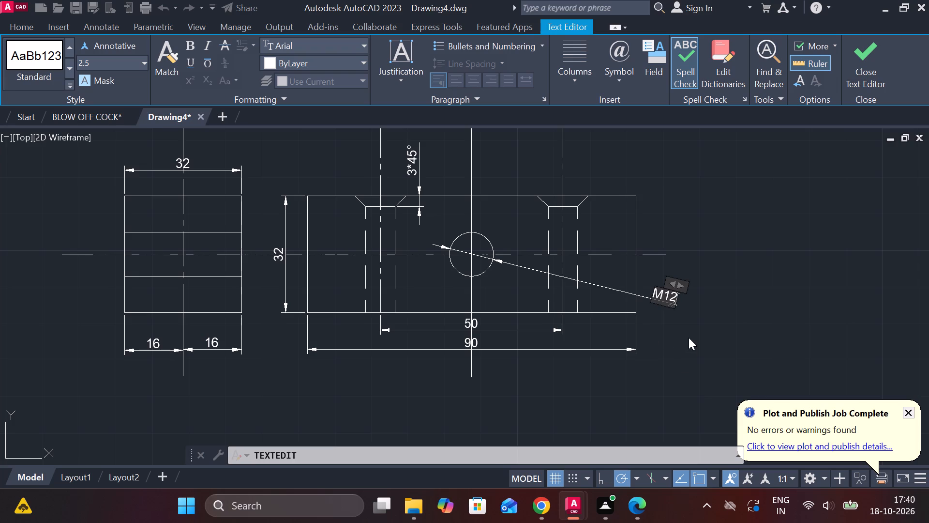
{"action": "left_click", "coordinate": [689, 338]}
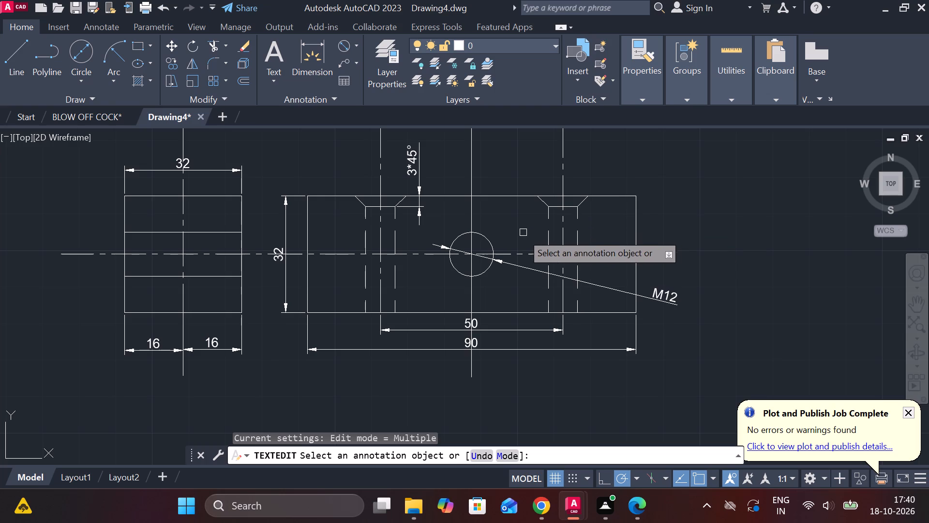
Add a horizontal linear dimension across the right countersunk hole's two hidden lines, placed above the view's top edge.
{"action": "left_click", "coordinate": [355, 44]}
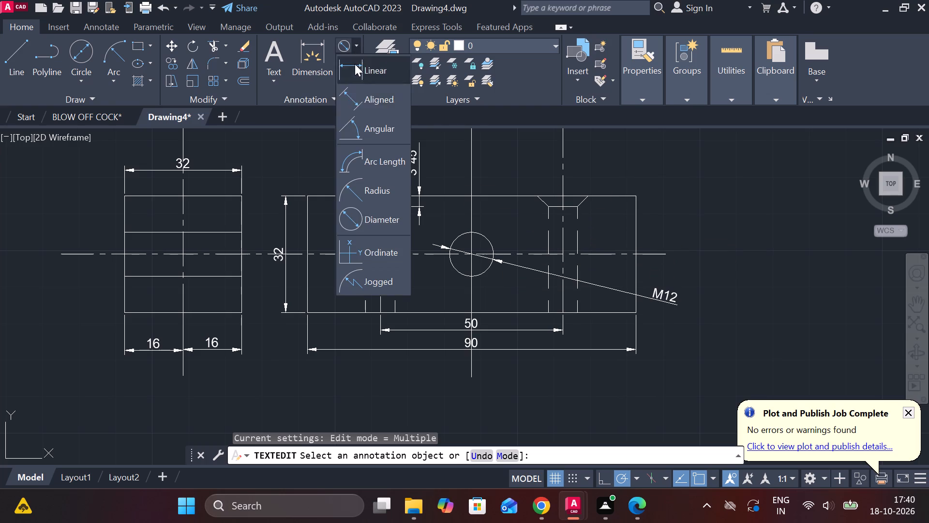
{"action": "left_click", "coordinate": [374, 62]}
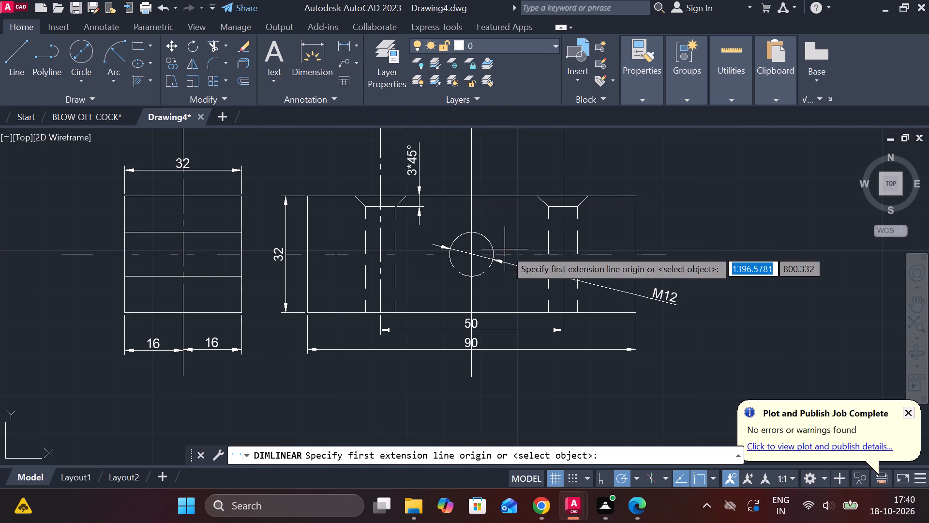
{"action": "left_click", "coordinate": [549, 251]}
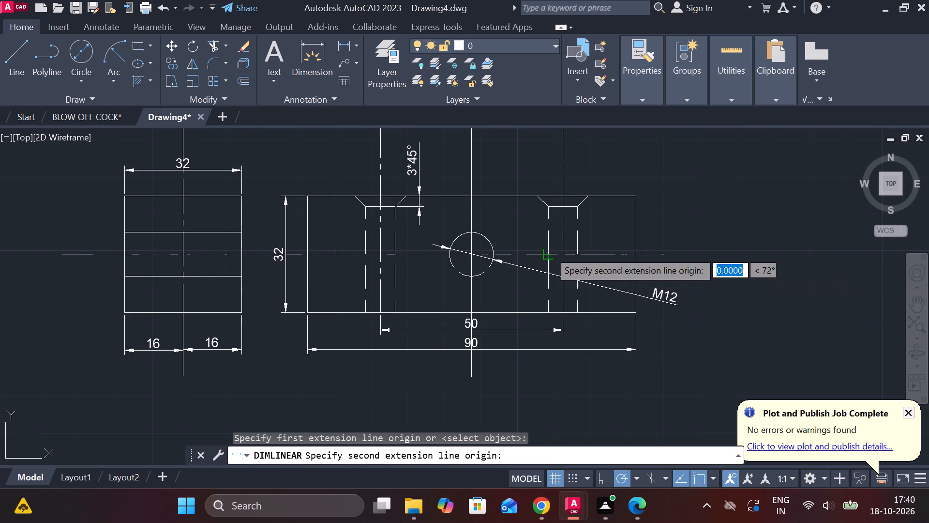
{"action": "left_click", "coordinate": [577, 252]}
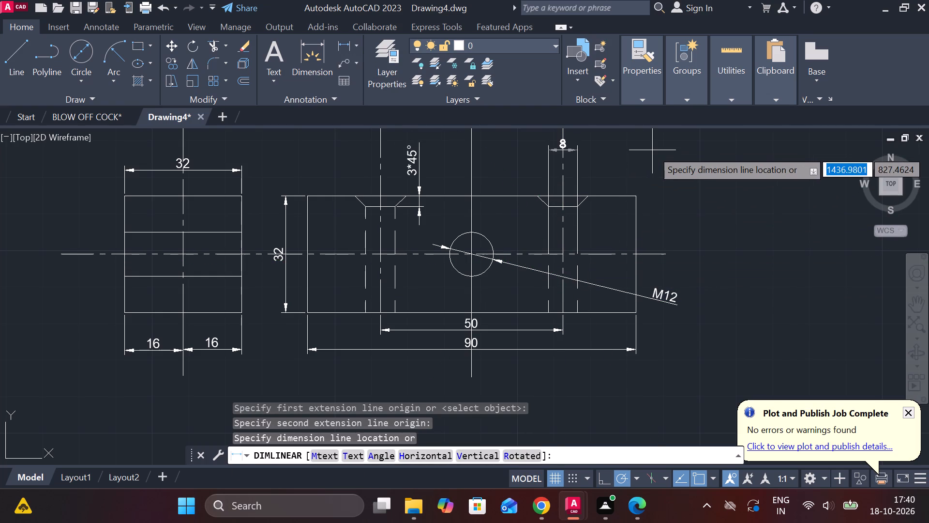
{"action": "left_click", "coordinate": [648, 151]}
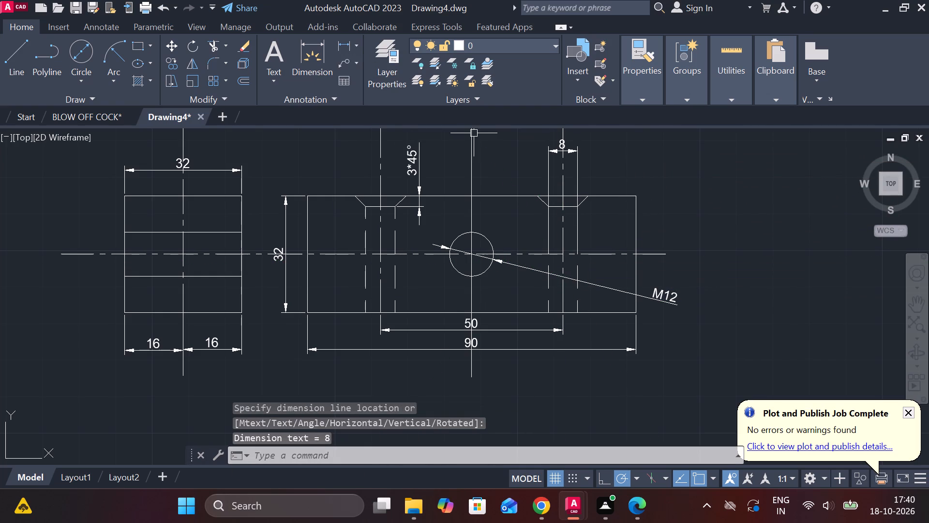
Edit the right countersunk hole's width dimension text to read 2*Ø8, using the diameter symbol.
{"action": "double_click", "coordinate": [563, 144]}
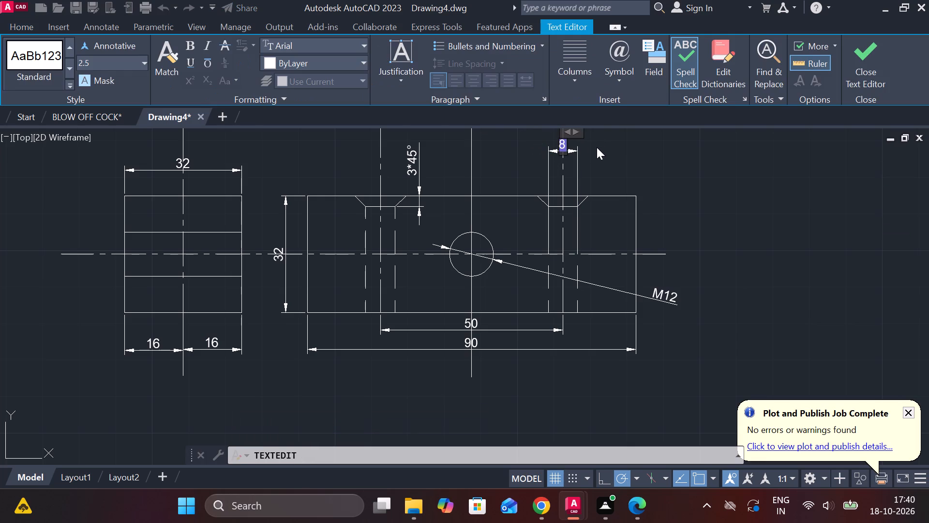
{"action": "key", "text": "2"}
{"action": "key", "text": "shift+asterisk"}
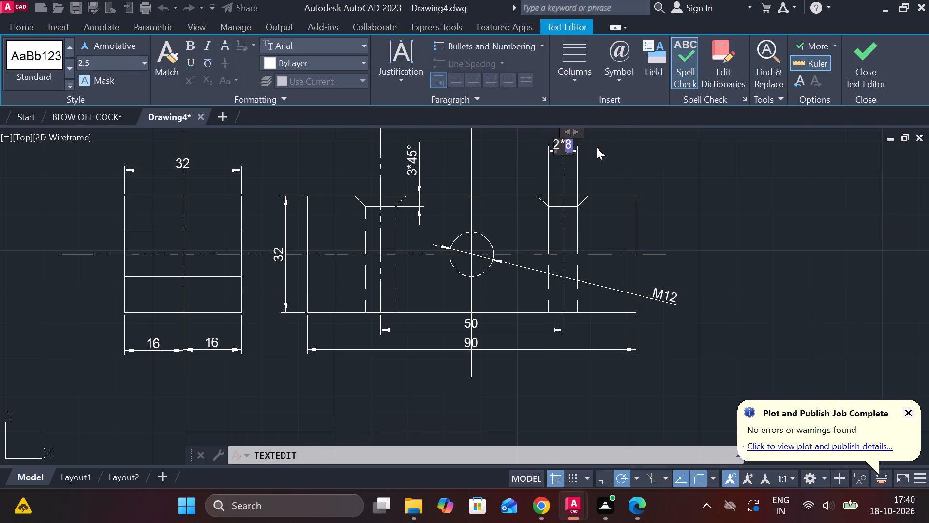
{"action": "key", "text": "Right"}
{"action": "key", "text": "Right"}
{"action": "key", "text": "Right"}
{"action": "key", "text": "BackSpace"}
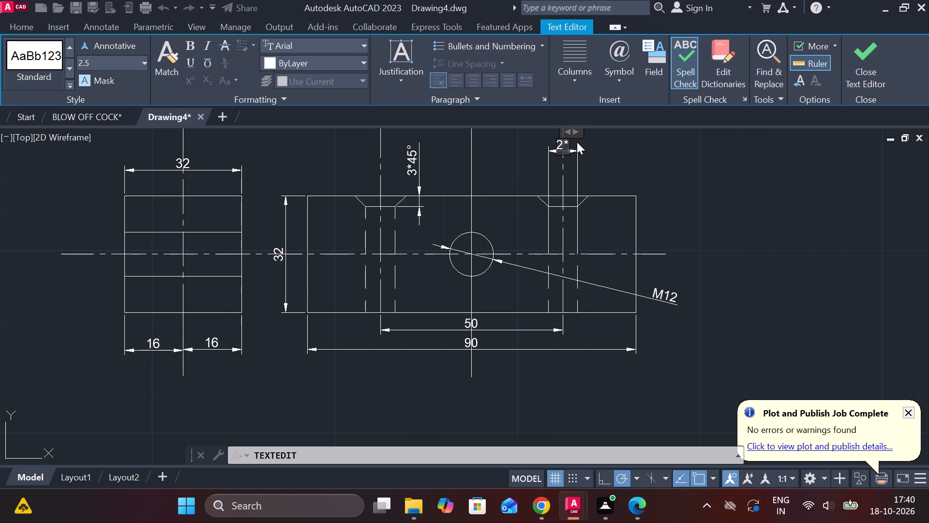
{"action": "left_click", "coordinate": [619, 79]}
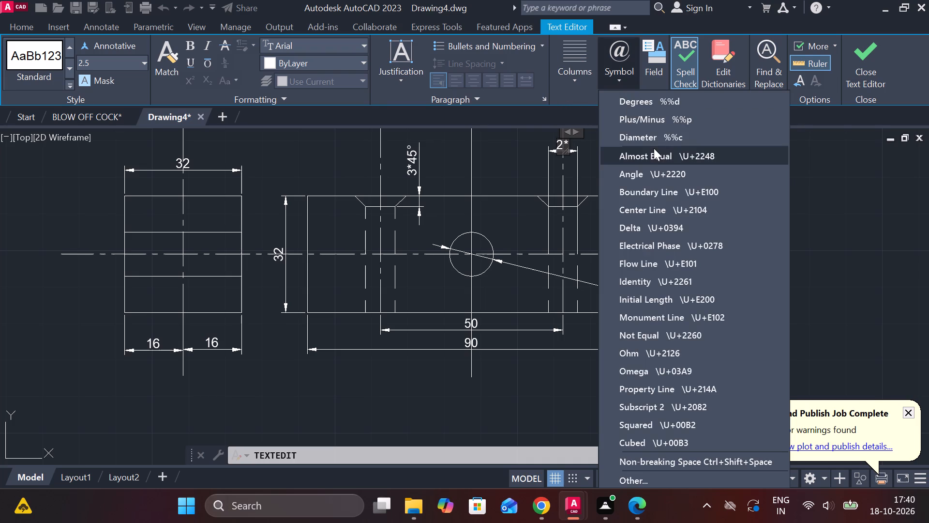
{"action": "left_click", "coordinate": [659, 139]}
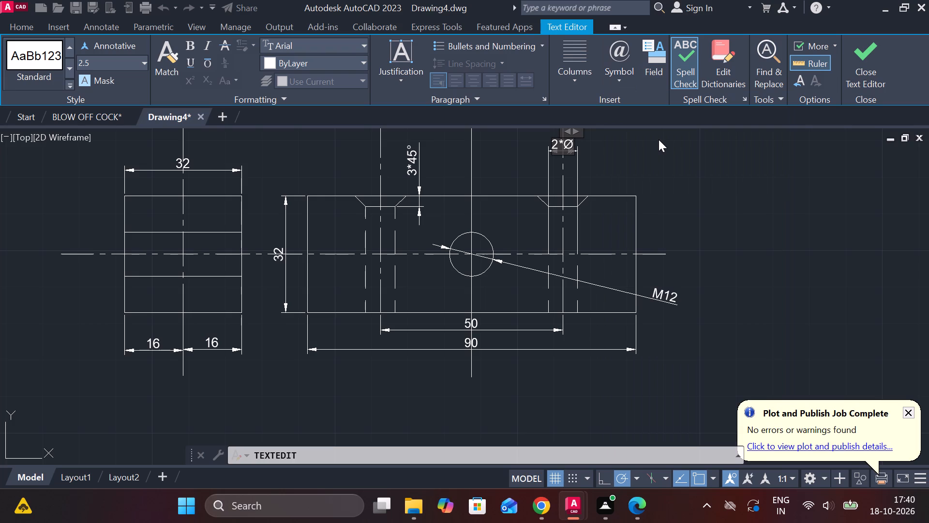
{"action": "key", "text": "8"}
{"action": "left_click", "coordinate": [750, 217]}
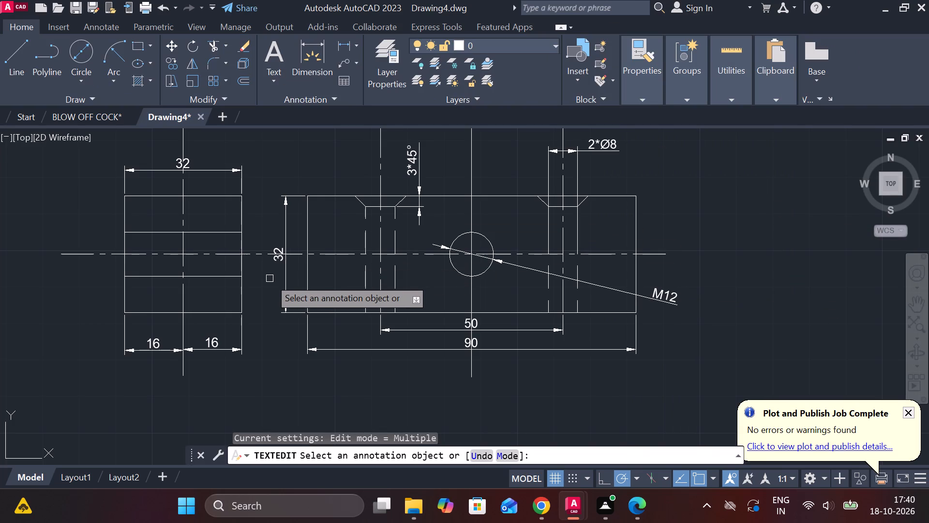
Draw a horizontal base line about 800 units long in the empty area to the right of the existing views.
{"action": "scroll", "coordinate": [254, 282], "scroll_direction": "down", "scroll_amount": 3}
{"action": "scroll", "coordinate": [316, 280], "scroll_direction": "down", "scroll_amount": 1}
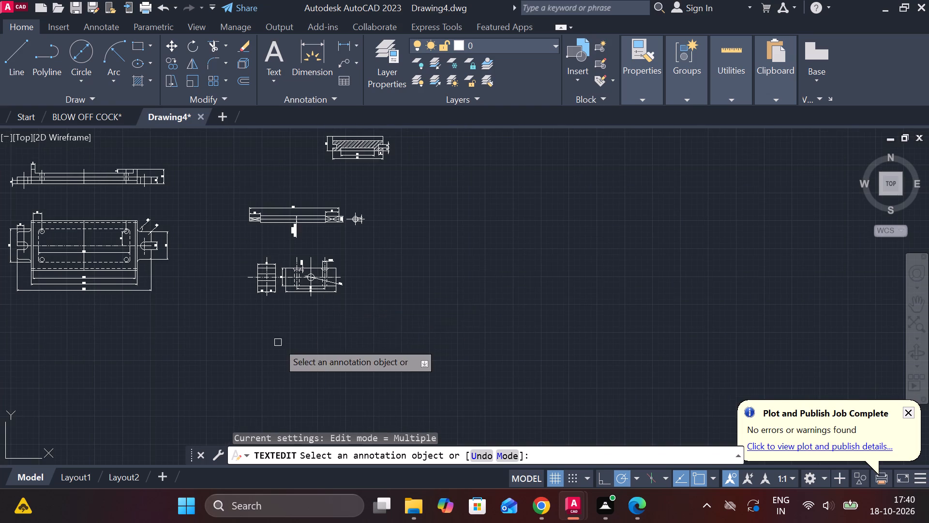
{"action": "scroll", "coordinate": [335, 298], "scroll_direction": "down", "scroll_amount": 1}
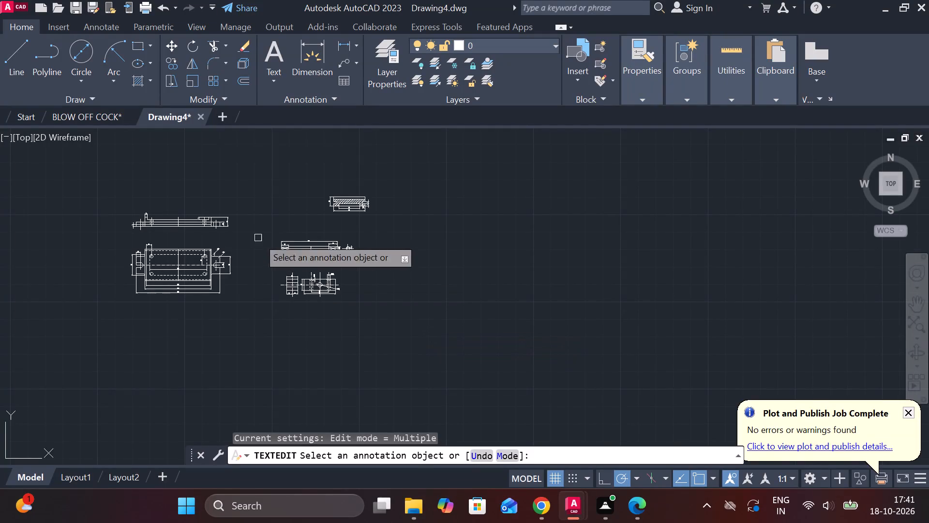
{"action": "left_click", "coordinate": [15, 56]}
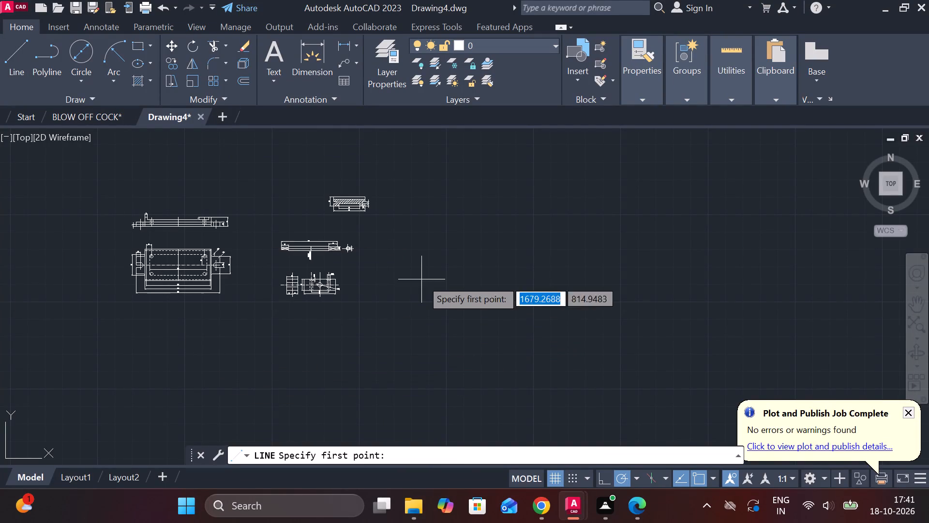
{"action": "left_click", "coordinate": [455, 289]}
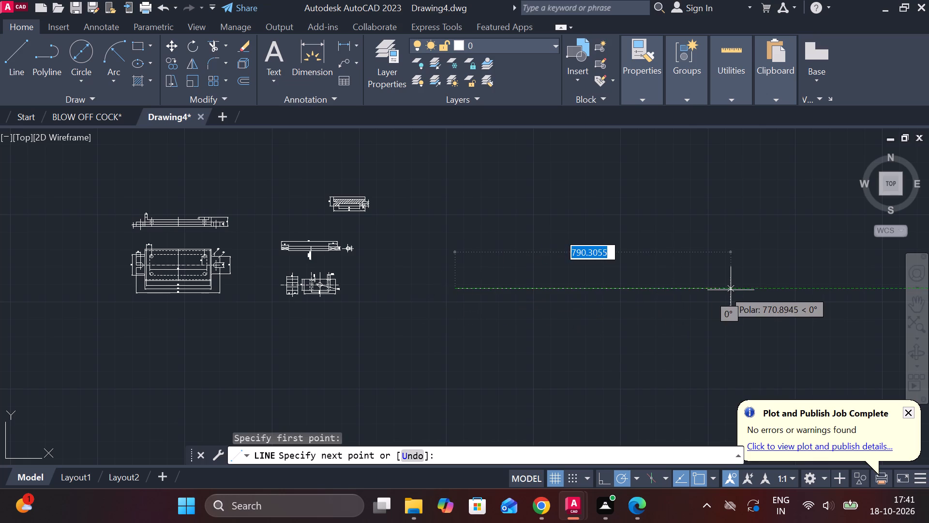
{"action": "left_click", "coordinate": [736, 287]}
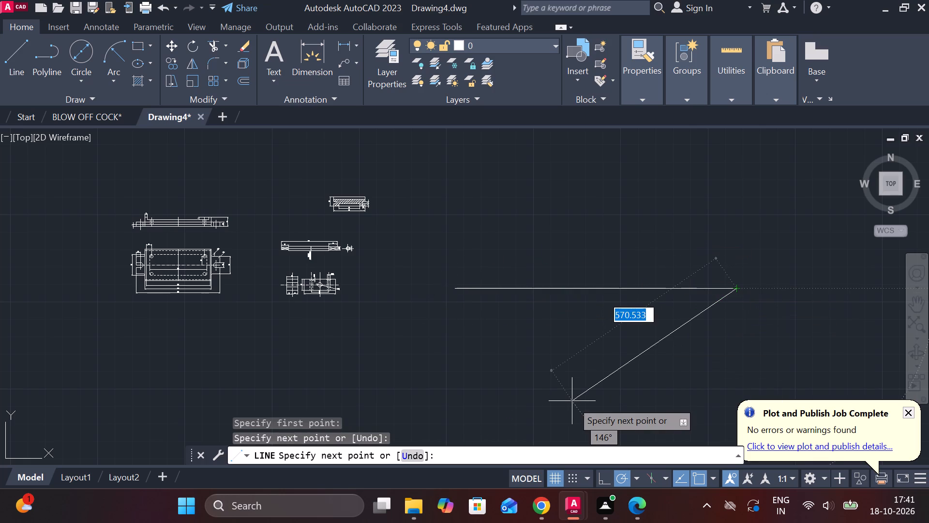
{"action": "key", "text": "Escape"}
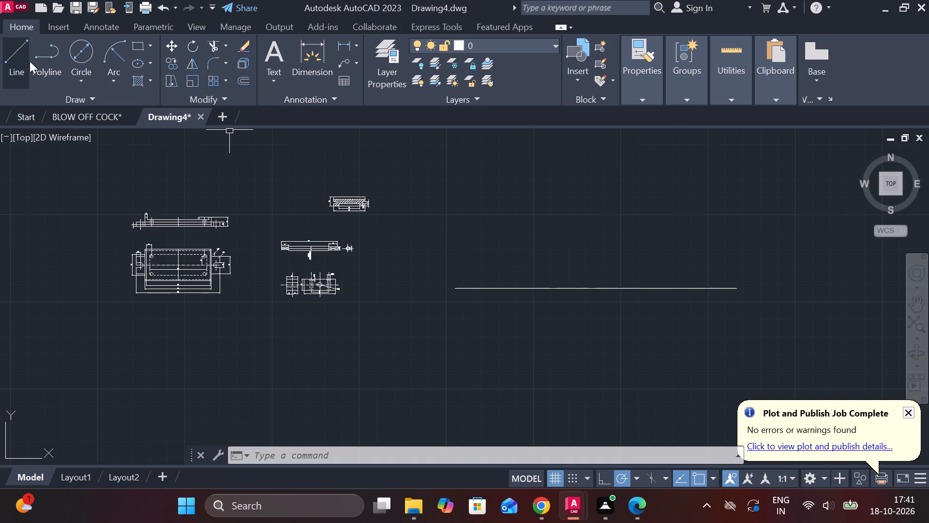
Start a line at the long horizontal line's midpoint, try a 32-unit segment straight up, and undo that segment.
{"action": "left_click", "coordinate": [12, 63]}
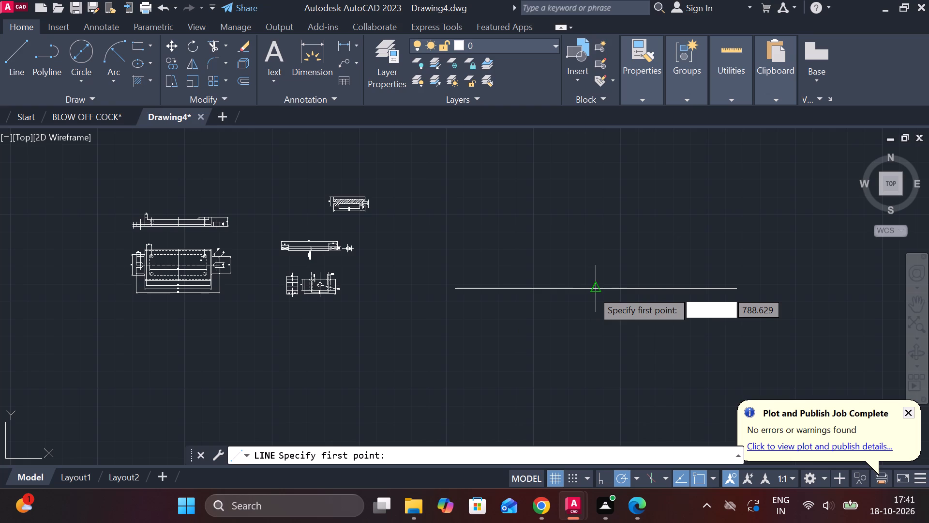
{"action": "left_click", "coordinate": [592, 291]}
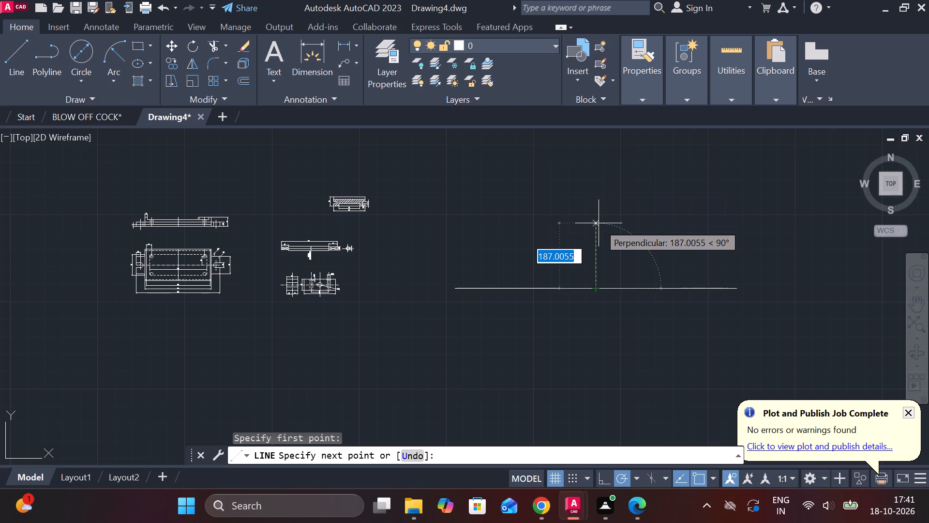
{"action": "type", "text": "32"}
{"action": "key", "text": "Return"}
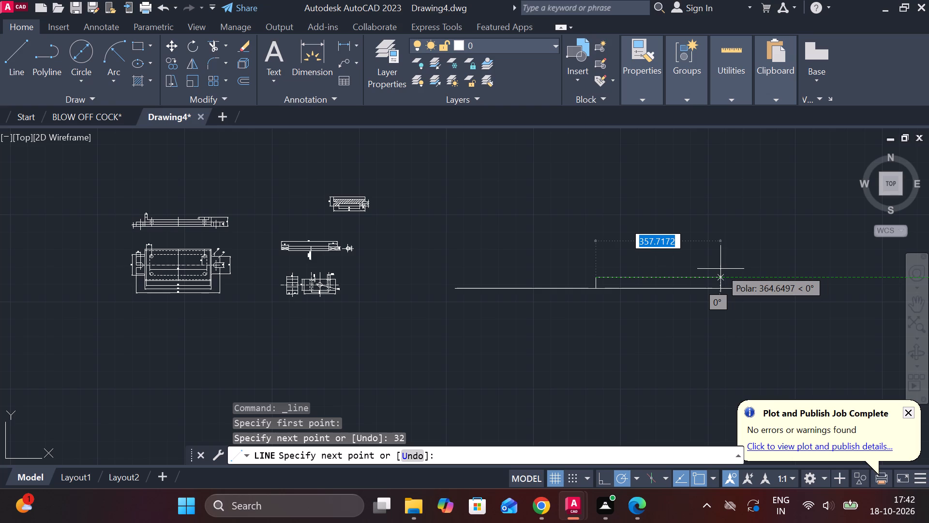
{"action": "key", "text": "ctrl+z"}
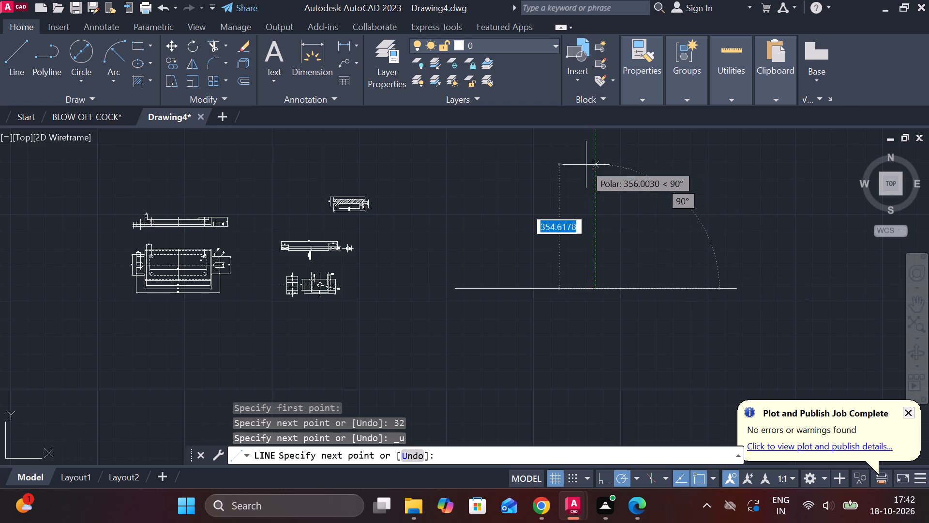
From the base line's midpoint, draw a 16-unit segment straight up and a 45-unit horizontal segment to the right.
{"action": "key", "text": "1"}
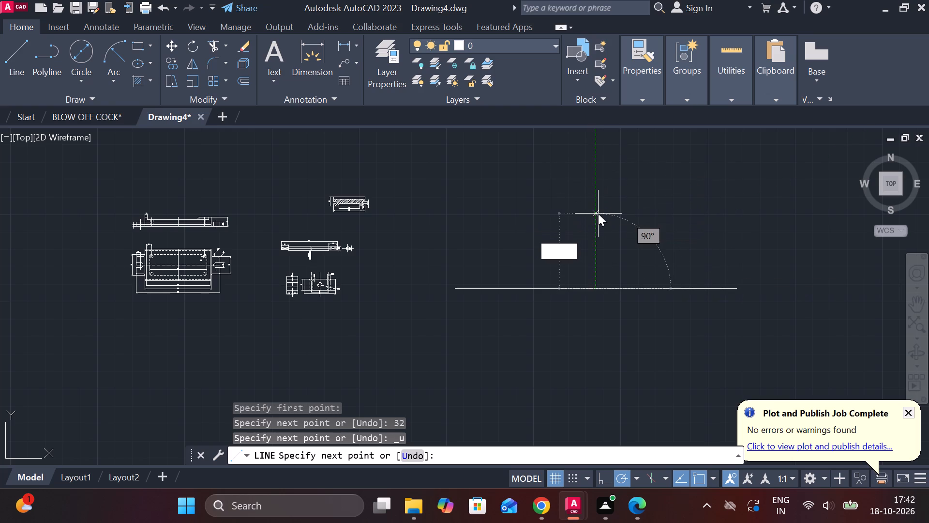
{"action": "key", "text": "6"}
{"action": "key", "text": "Return"}
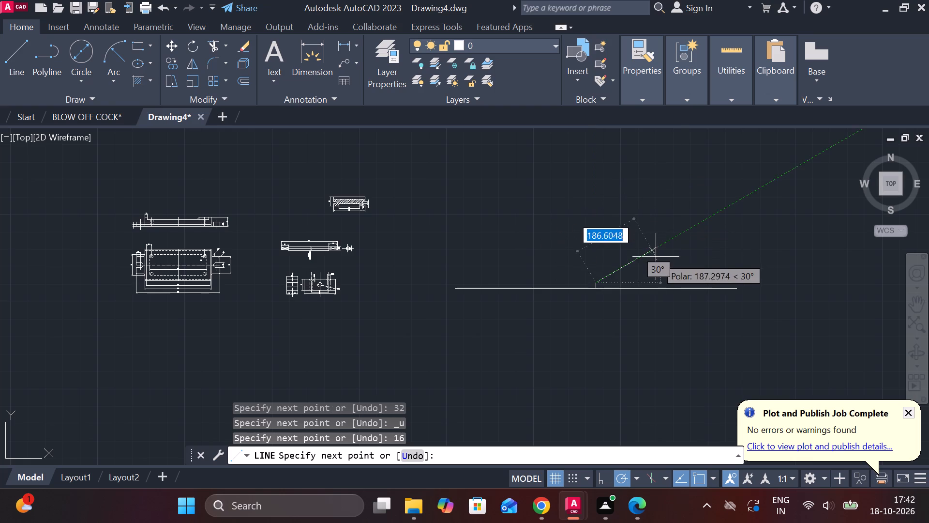
{"action": "scroll", "coordinate": [656, 258], "scroll_direction": "up", "scroll_amount": 1}
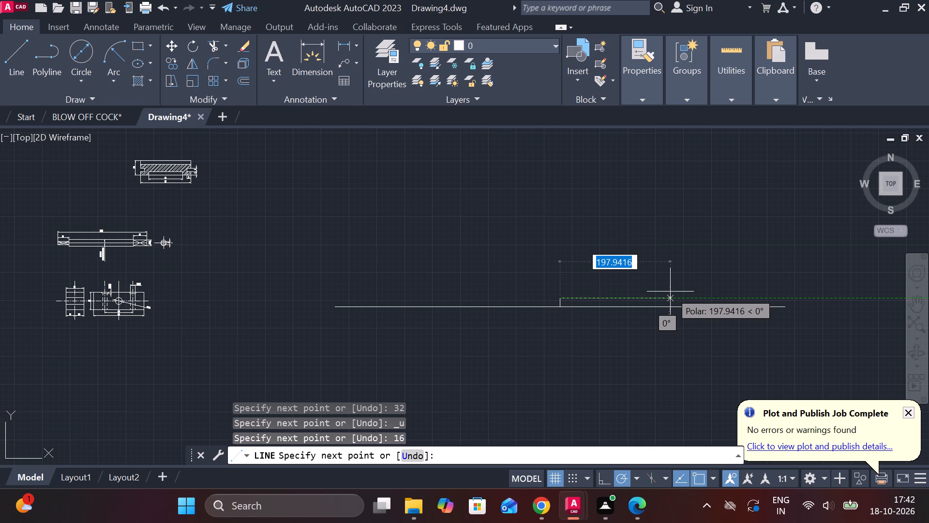
{"action": "type", "text": "45"}
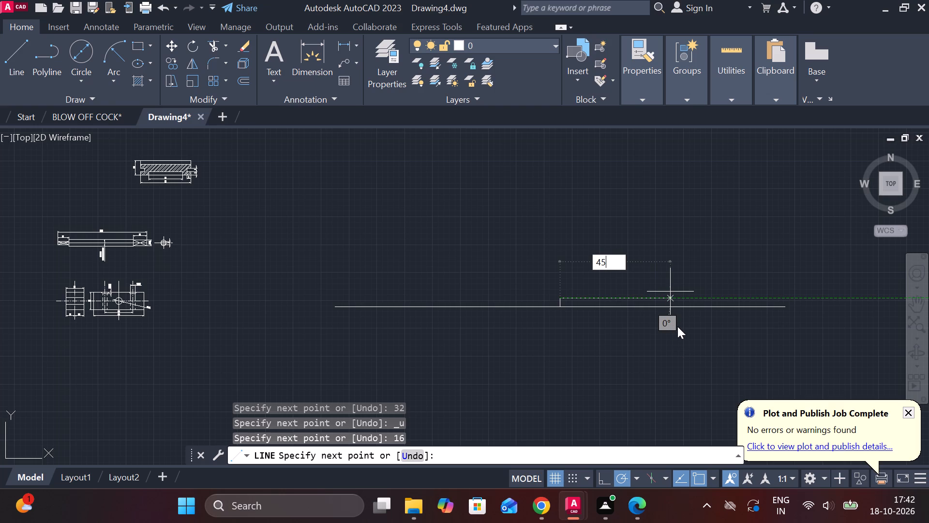
{"action": "key", "text": "Return"}
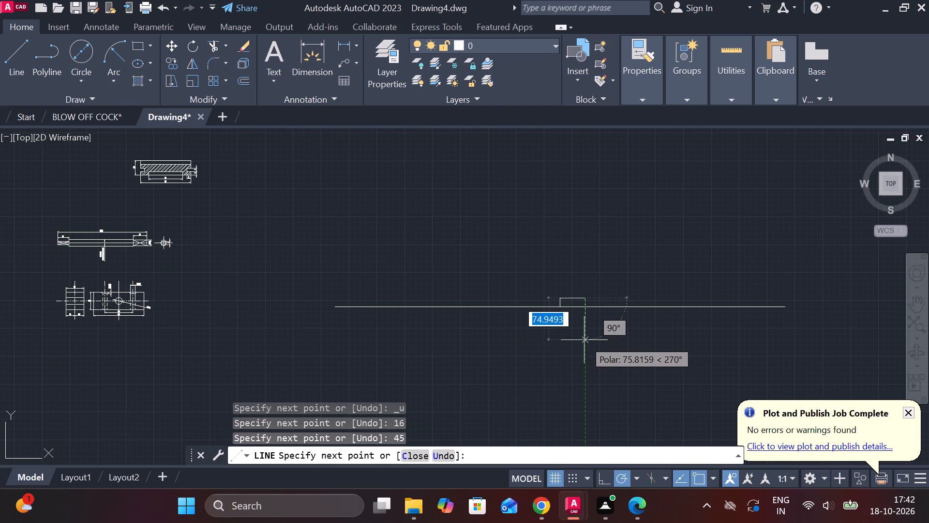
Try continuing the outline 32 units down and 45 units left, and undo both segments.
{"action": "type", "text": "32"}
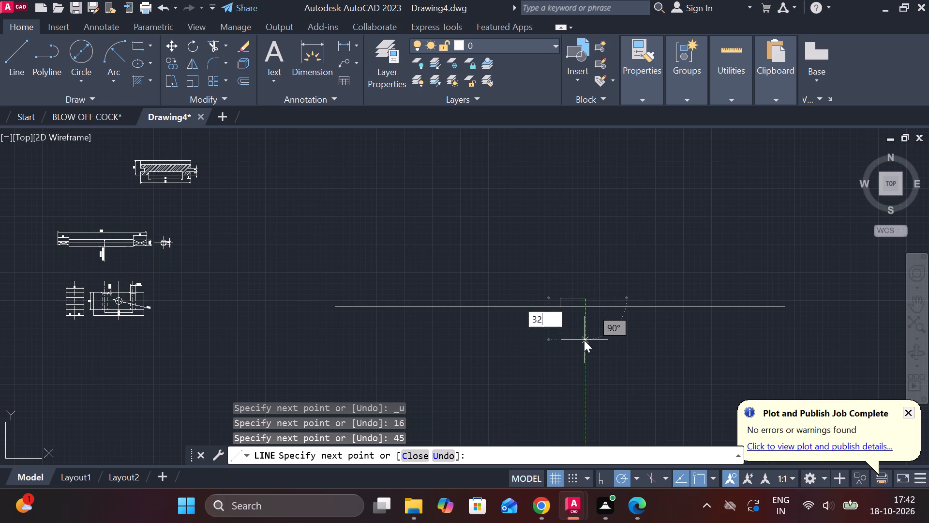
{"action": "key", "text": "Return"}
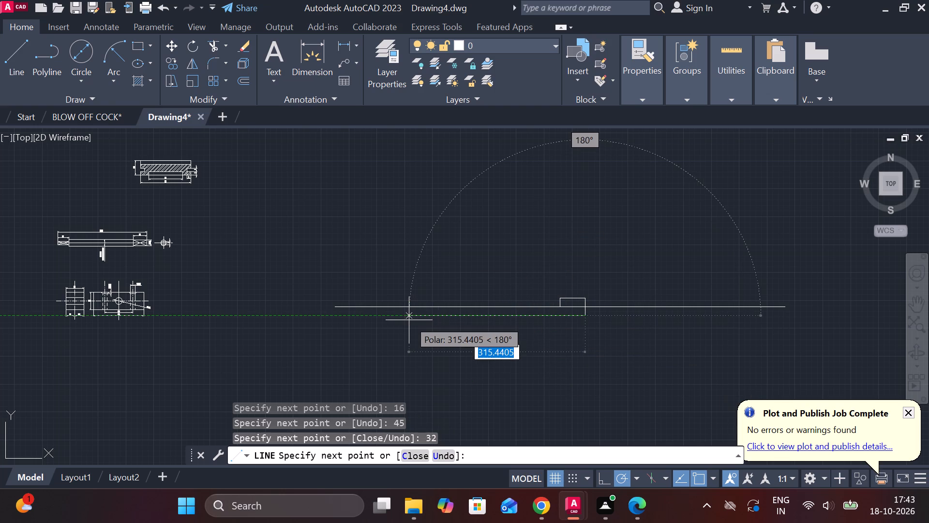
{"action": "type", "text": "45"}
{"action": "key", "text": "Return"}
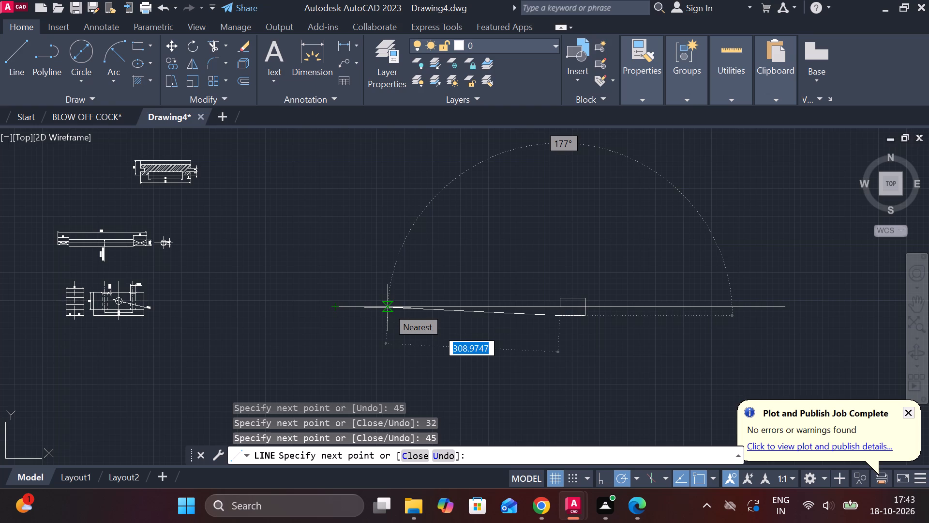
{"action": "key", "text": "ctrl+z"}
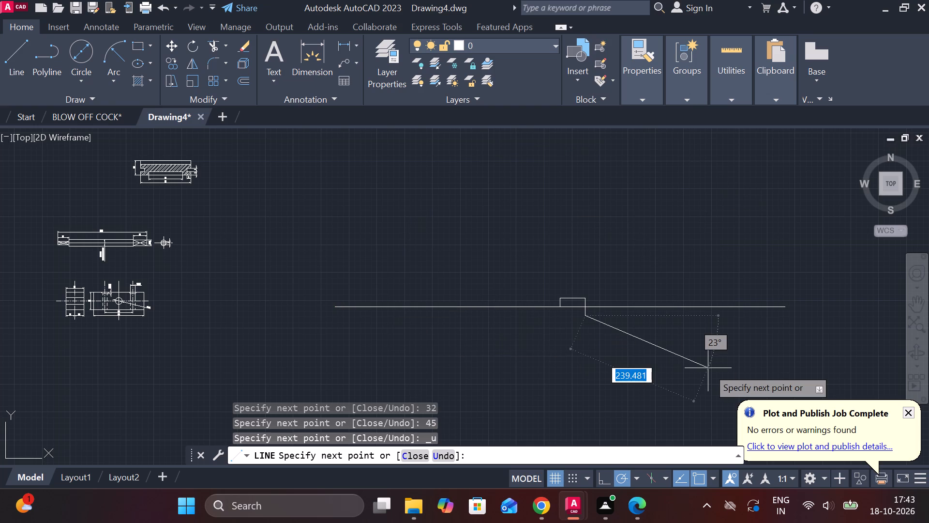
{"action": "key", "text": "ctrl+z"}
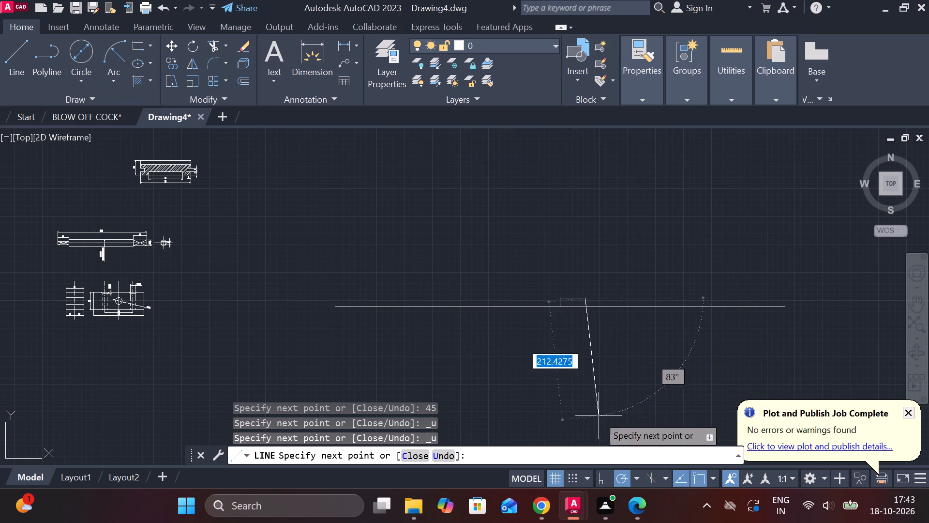
Continue the outline 32 units straight down from the right end of the 45-unit top segment, crossing the base line.
{"action": "scroll", "coordinate": [579, 365], "scroll_direction": "up", "scroll_amount": 1}
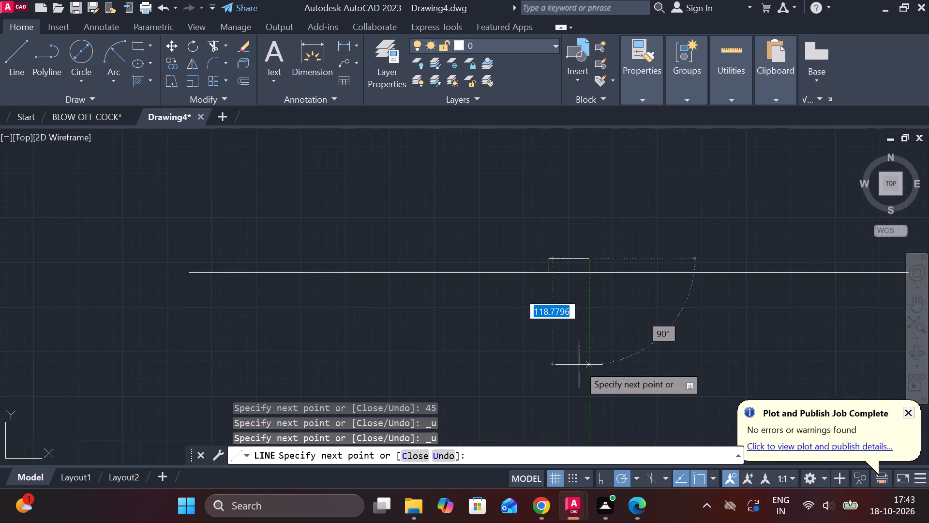
{"action": "scroll", "coordinate": [579, 365], "scroll_direction": "up", "scroll_amount": 1}
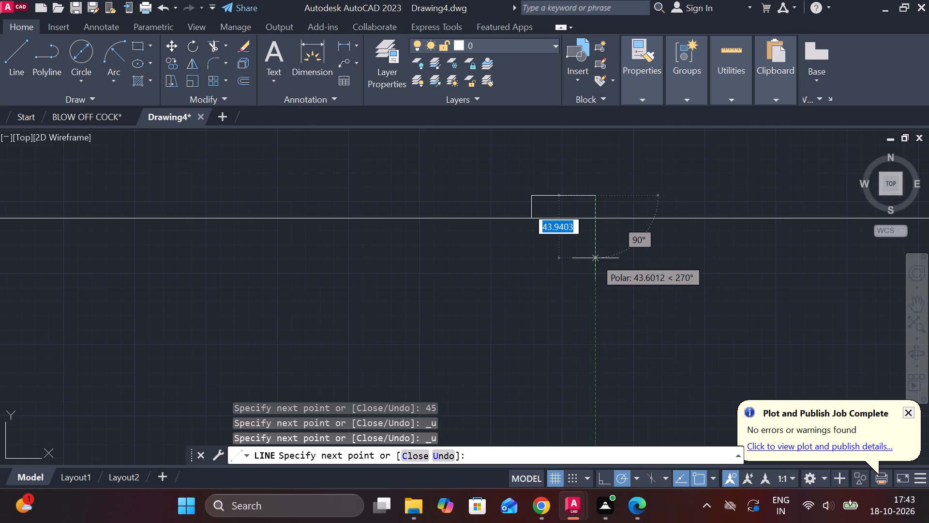
{"action": "type", "text": "32"}
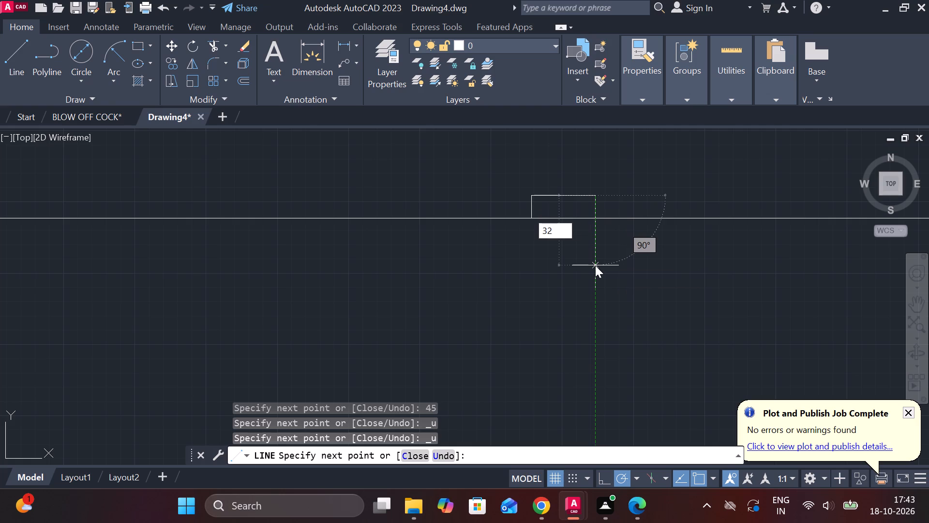
{"action": "key", "text": "Return"}
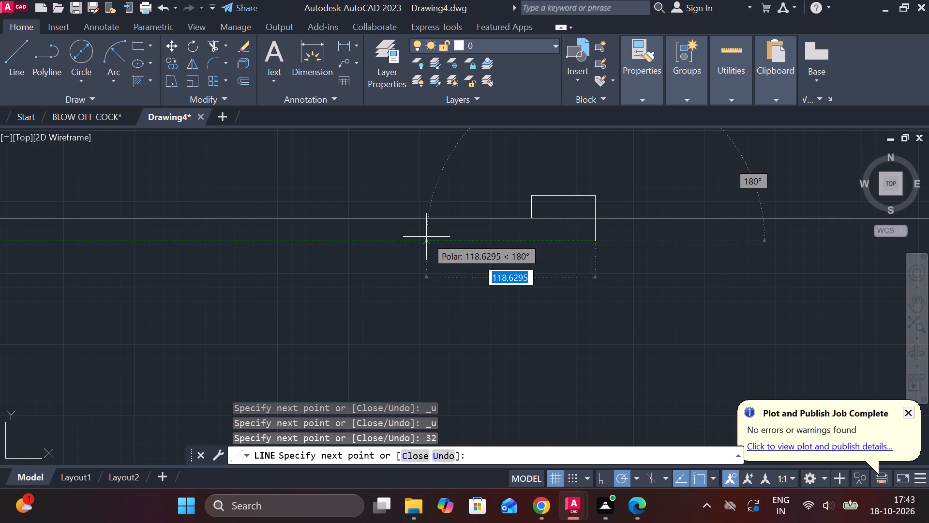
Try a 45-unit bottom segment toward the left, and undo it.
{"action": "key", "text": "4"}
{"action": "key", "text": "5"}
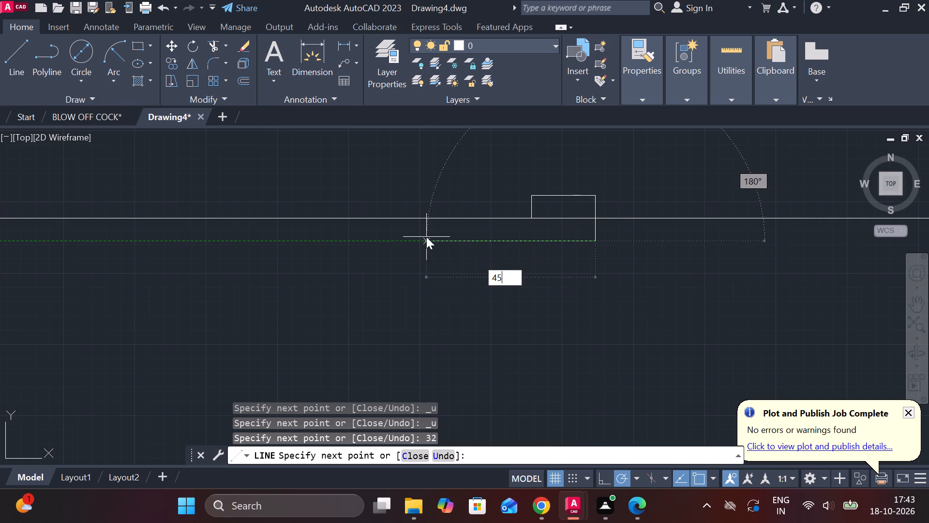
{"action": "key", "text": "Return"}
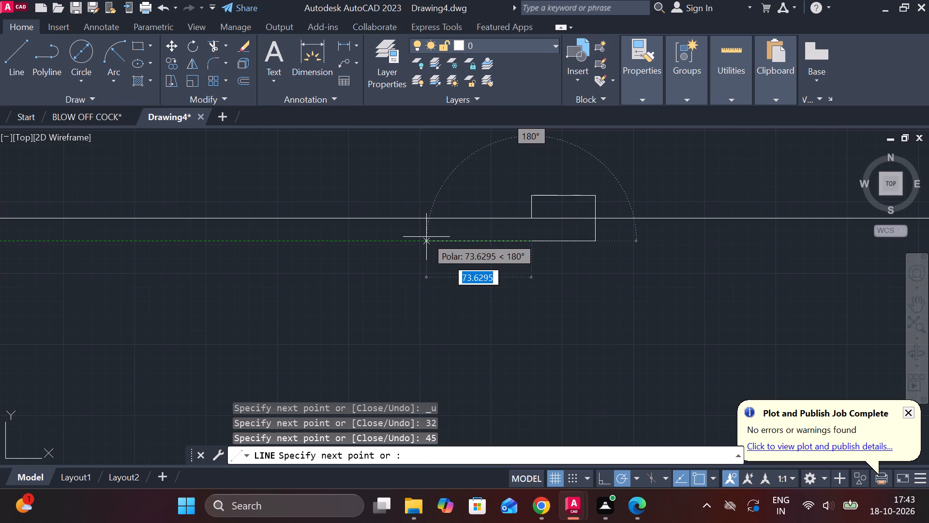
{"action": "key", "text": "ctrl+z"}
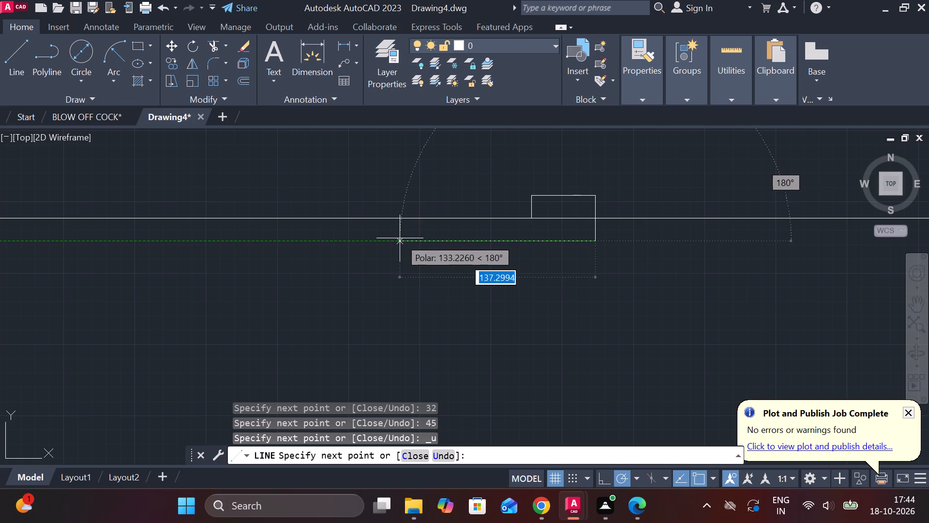
Continue the outline with a 97-unit segment to the left and a 6-unit segment down, and end the line.
{"action": "key", "text": "9"}
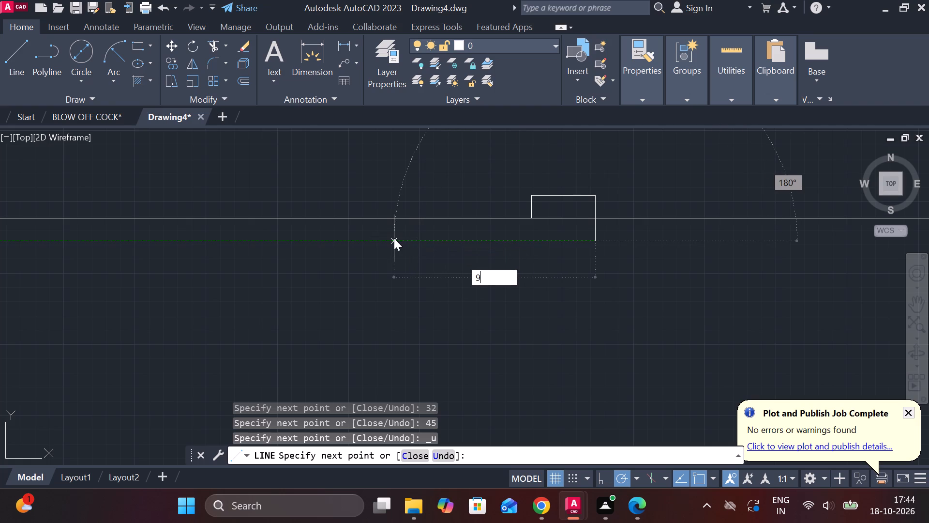
{"action": "key", "text": "7"}
{"action": "key", "text": "Return"}
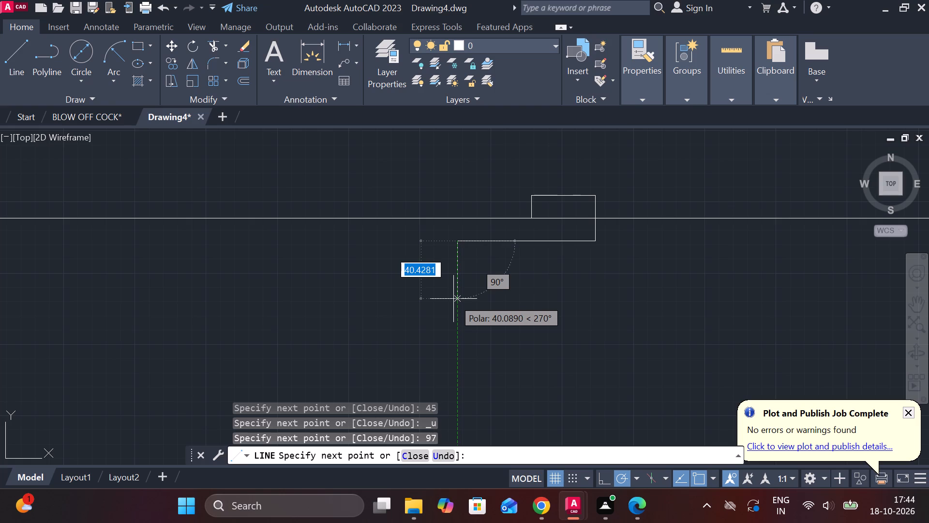
{"action": "key", "text": "6"}
{"action": "key", "text": "Return"}
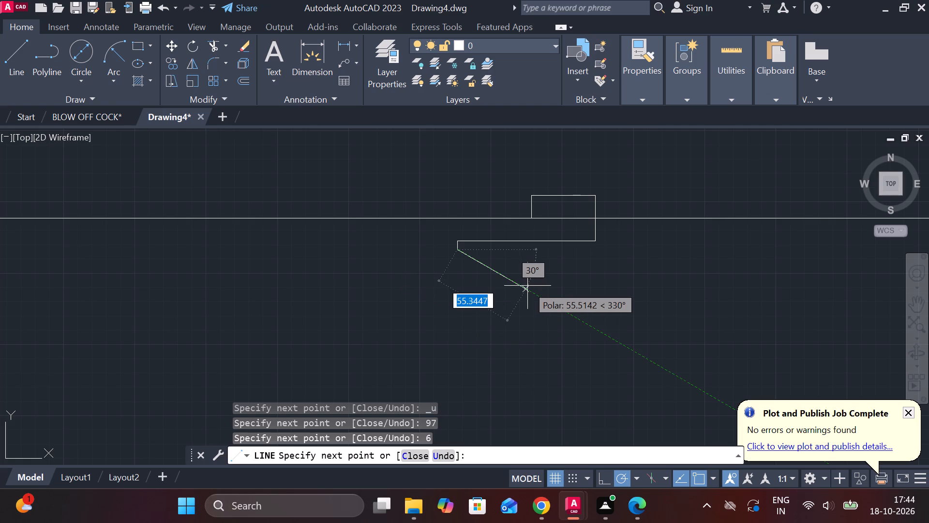
{"action": "key", "text": "Escape"}
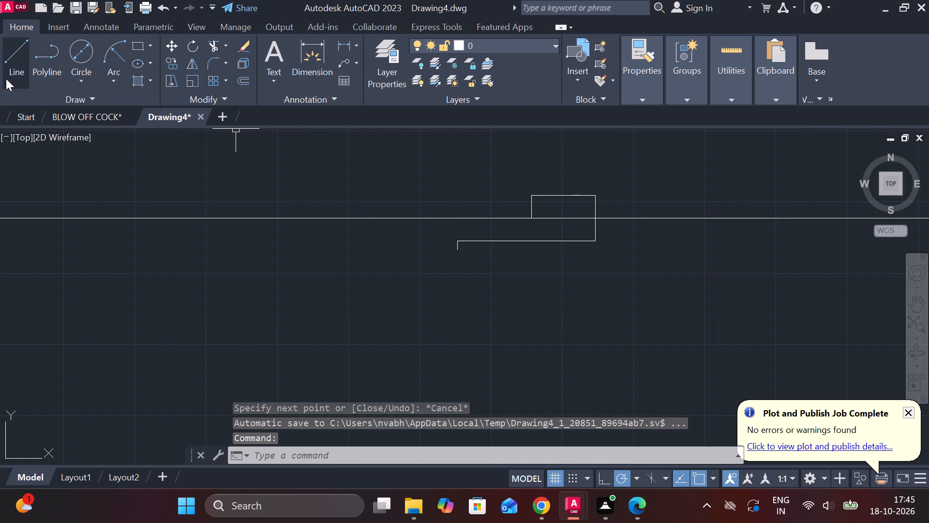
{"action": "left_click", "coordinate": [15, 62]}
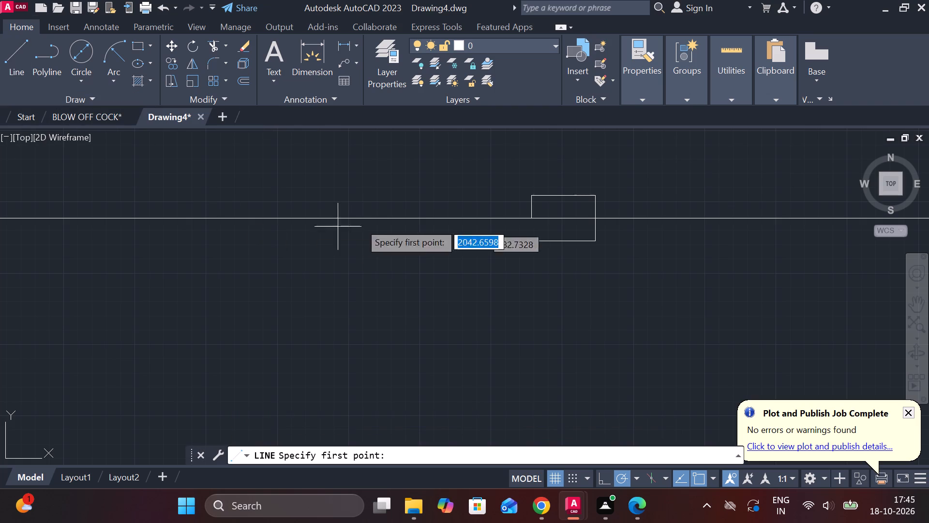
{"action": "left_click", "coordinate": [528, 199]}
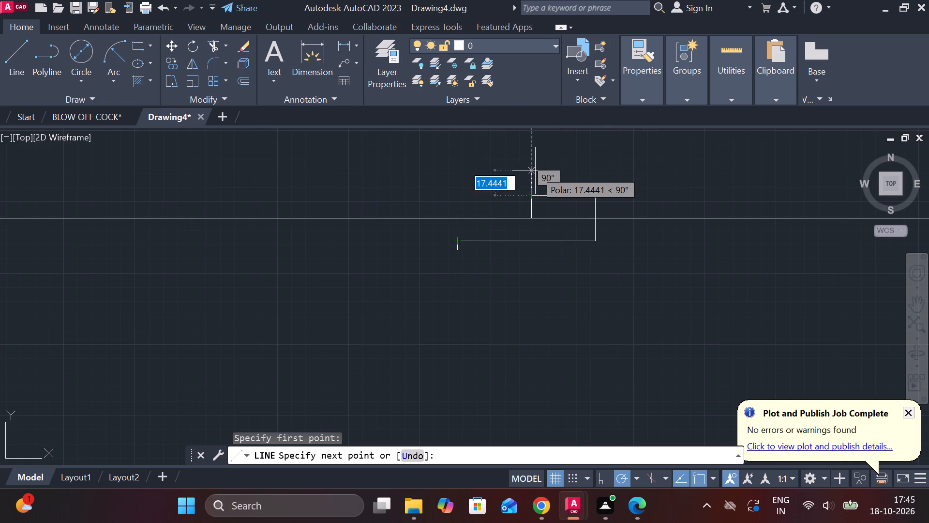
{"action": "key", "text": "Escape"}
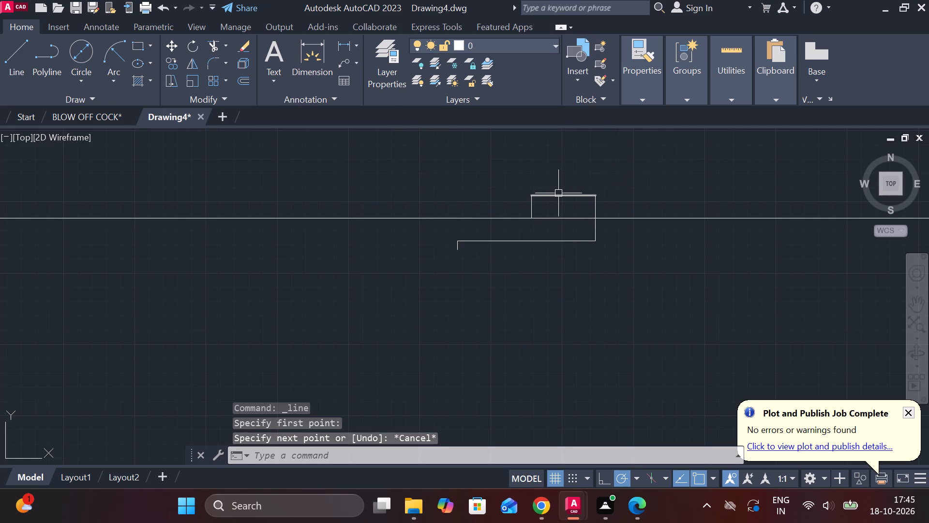
Erase the 45-unit top segment of the outline.
{"action": "left_click", "coordinate": [561, 194]}
{"action": "key", "text": "Delete"}
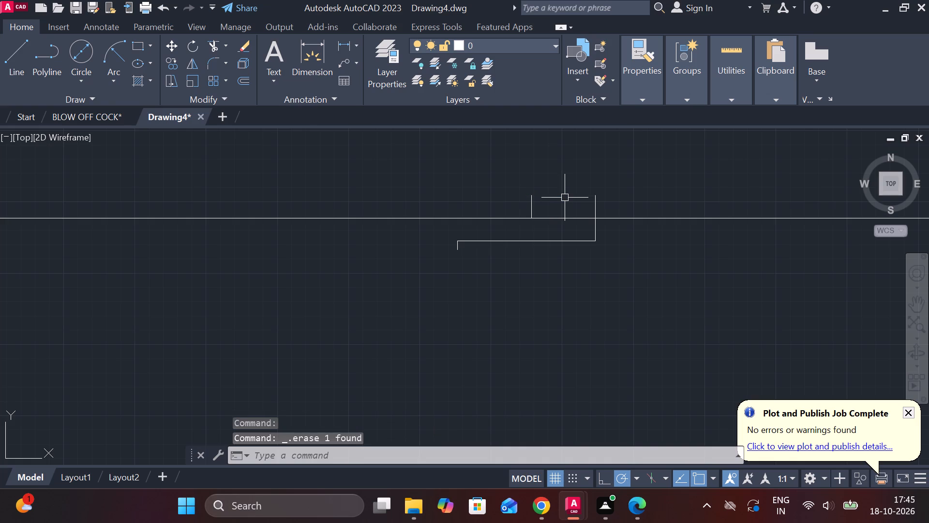
Draw a line from the upper end of the right vertical, 97 units to the left and 32 units down, and end it.
{"action": "left_click", "coordinate": [24, 51]}
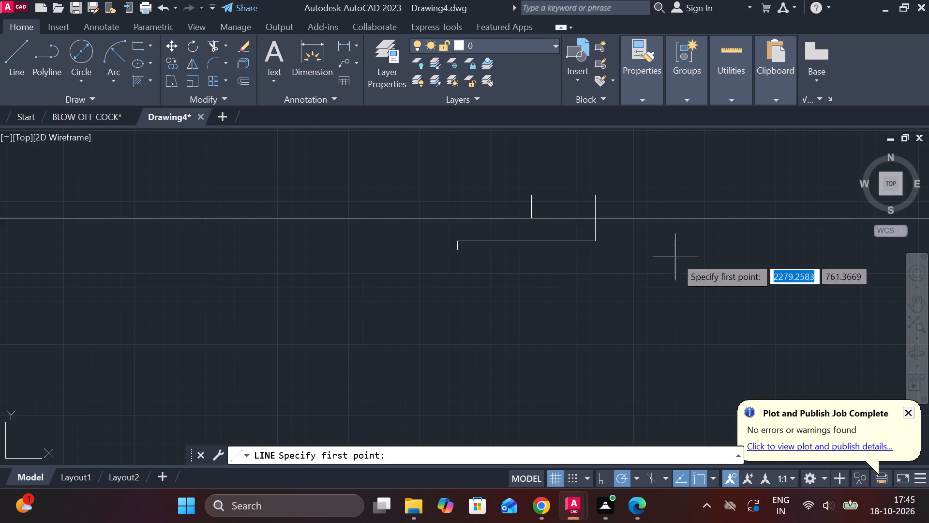
{"action": "left_click", "coordinate": [596, 191]}
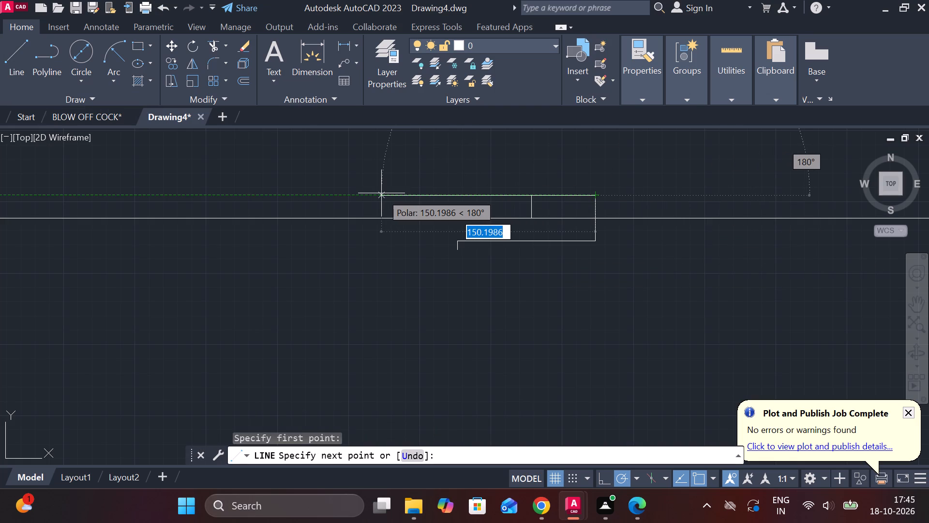
{"action": "type", "text": "97"}
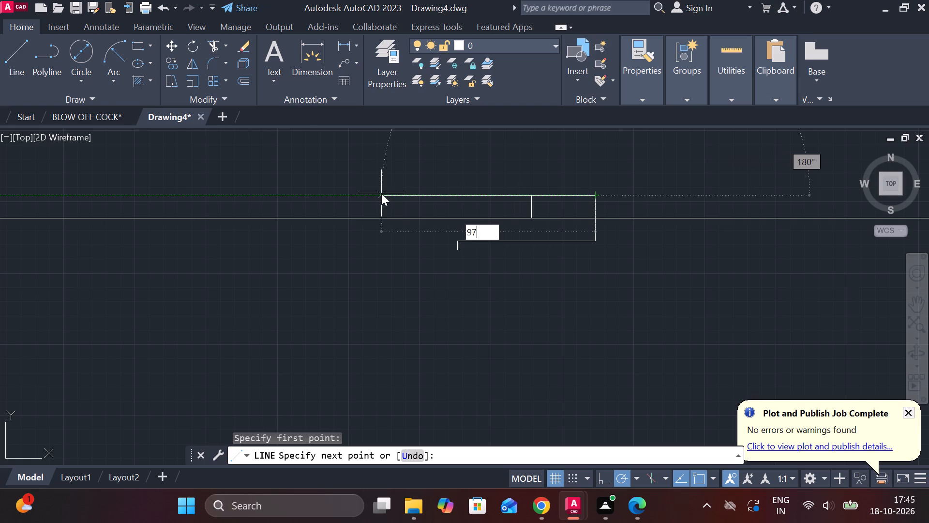
{"action": "key", "text": "Return"}
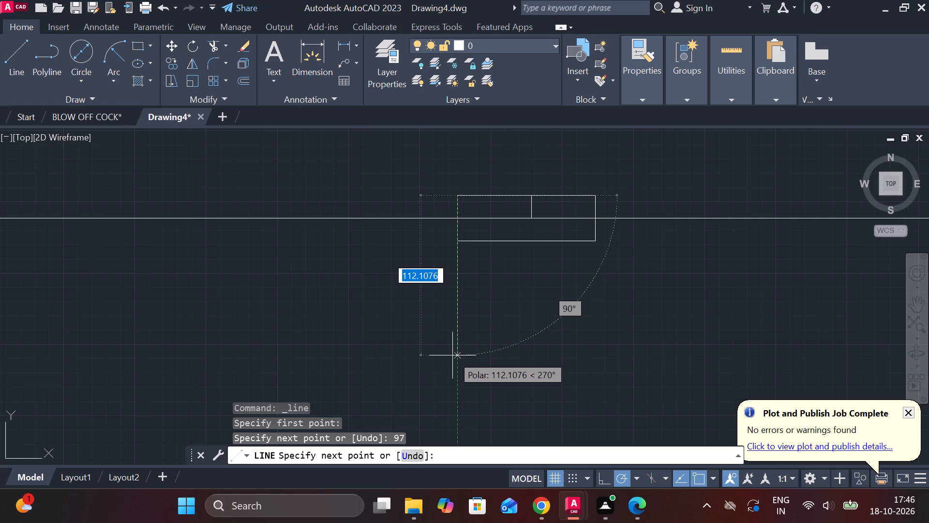
{"action": "type", "text": "32"}
{"action": "key", "text": "Return"}
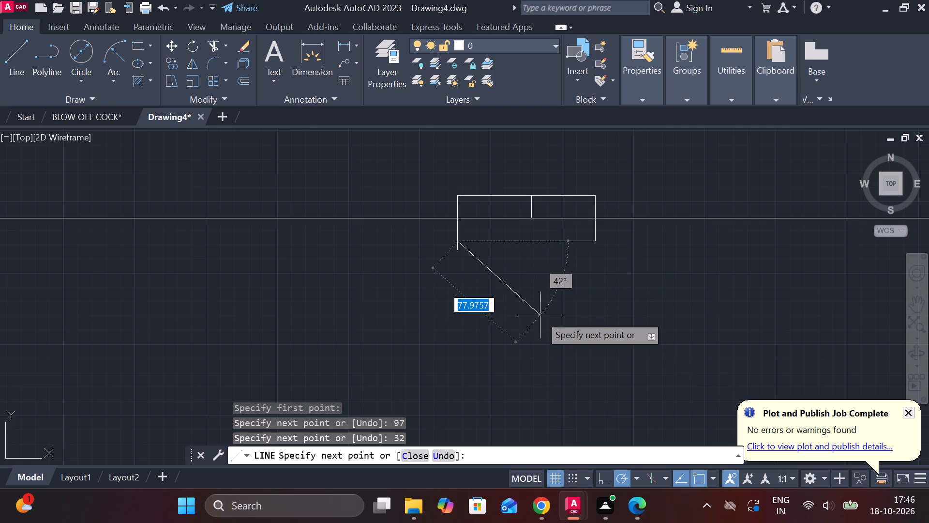
{"action": "key", "text": "Escape"}
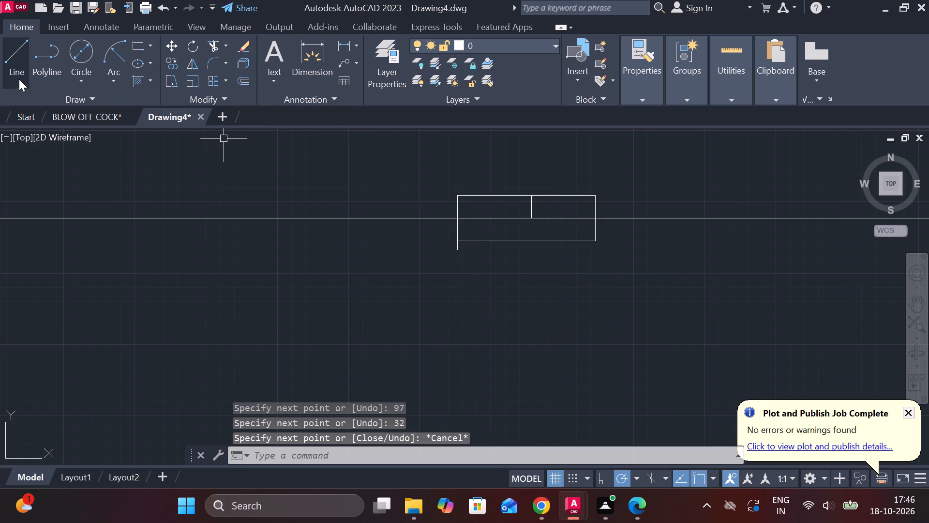
Trim the short 6-unit stub hanging below the outline's lower-left corner.
{"action": "left_click", "coordinate": [214, 48]}
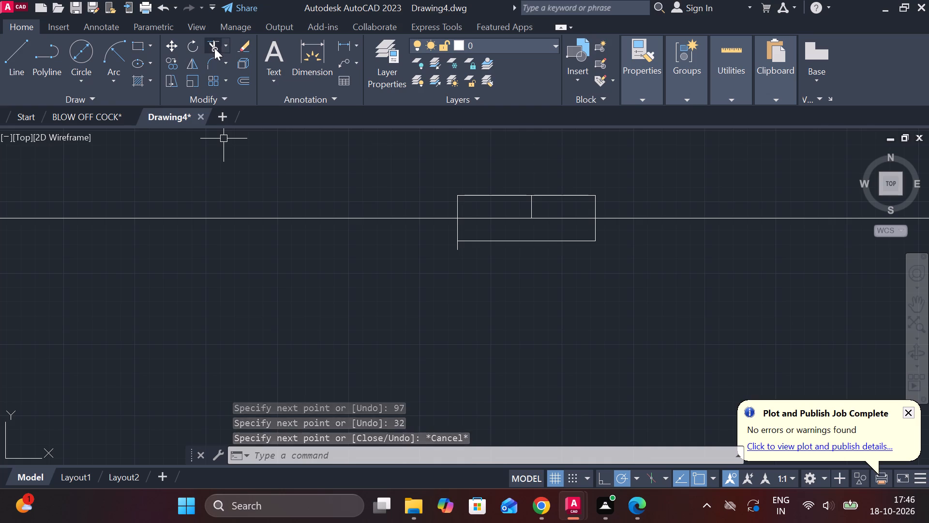
{"action": "left_click", "coordinate": [457, 247]}
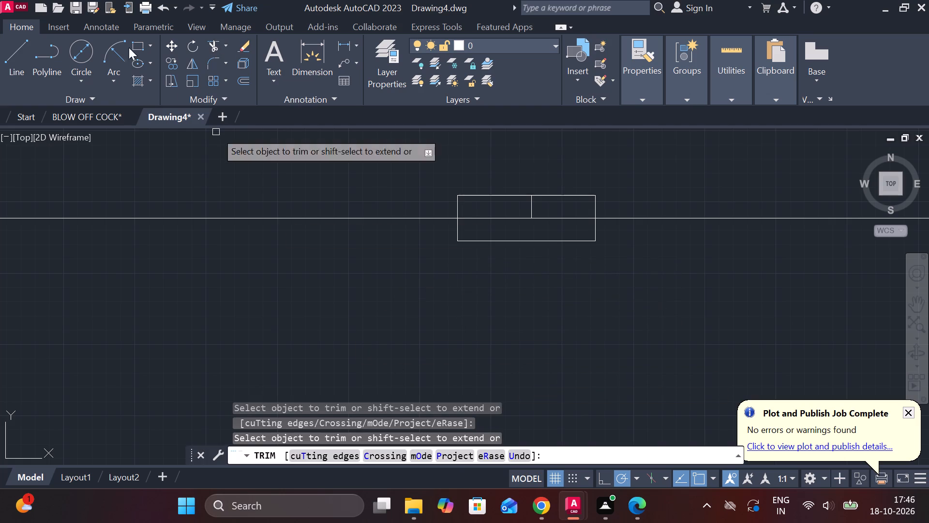
{"action": "key", "text": "Escape"}
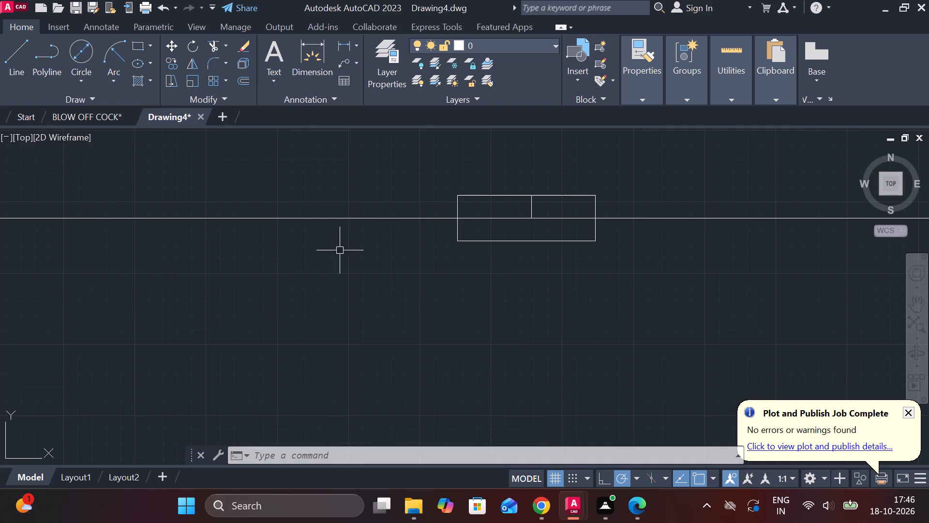
Erase the 32-unit left vertical of the outline.
{"action": "left_click", "coordinate": [459, 226]}
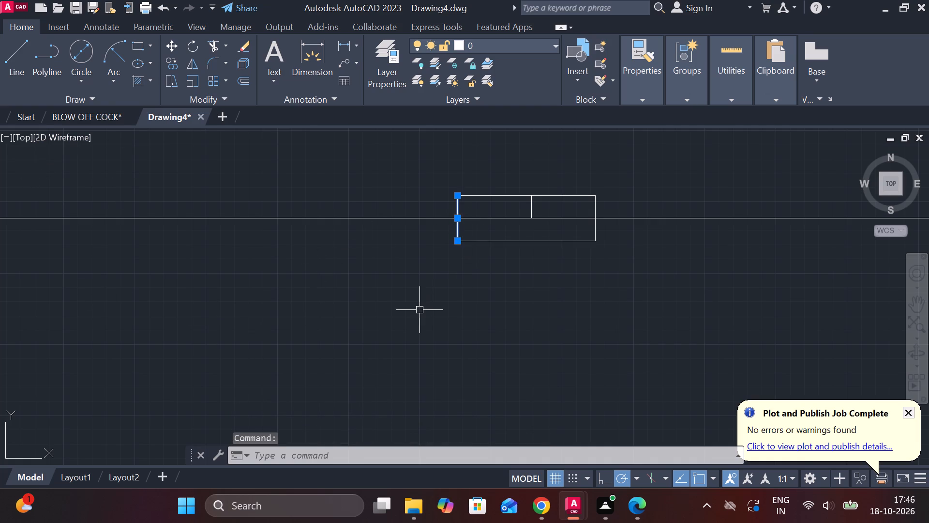
{"action": "key", "text": "Delete"}
Draw a line from the left end of the 97-unit top segment, 44 units down, 13 units right and 6 units up.
{"action": "left_click", "coordinate": [26, 56]}
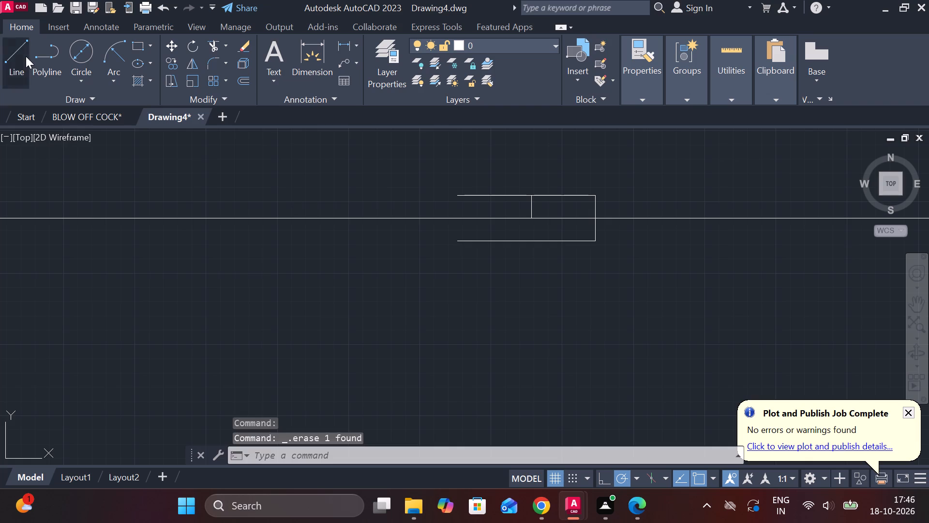
{"action": "left_click", "coordinate": [462, 196]}
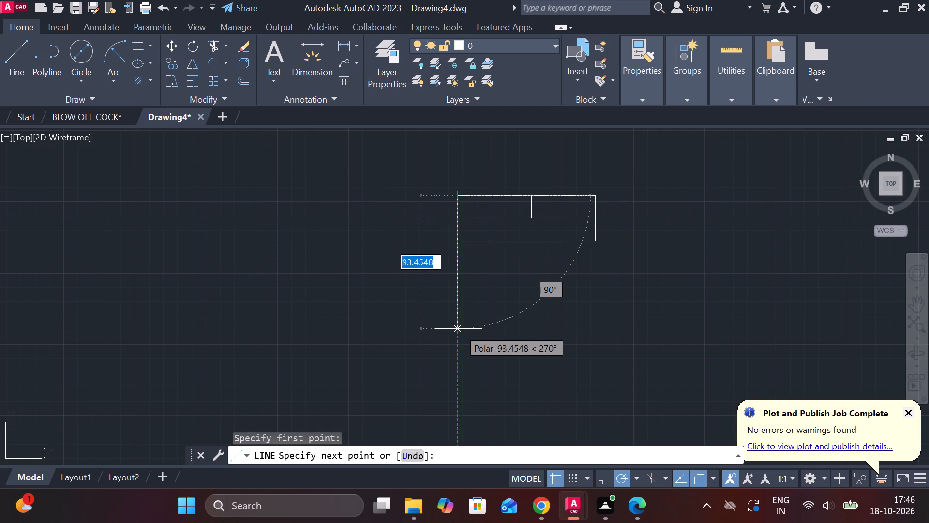
{"action": "type", "text": "44"}
{"action": "key", "text": "Return"}
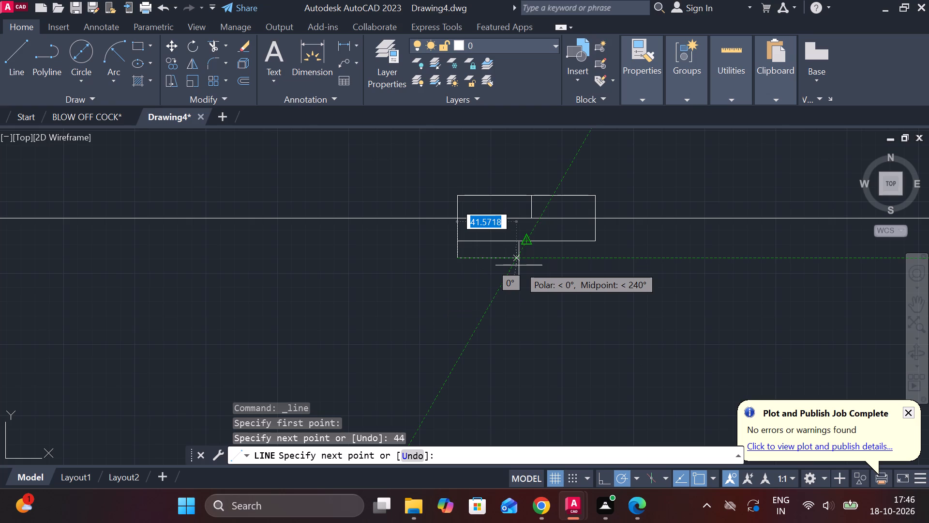
{"action": "type", "text": "13"}
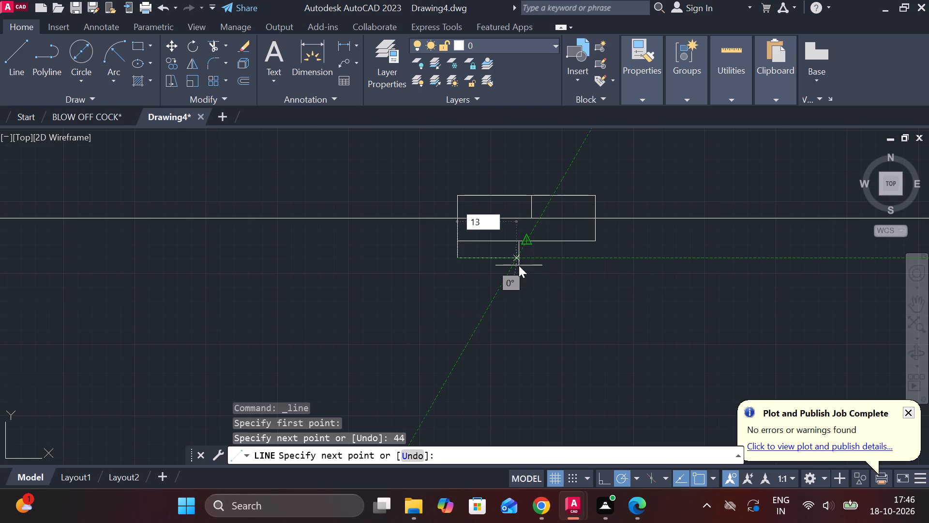
{"action": "key", "text": "Return"}
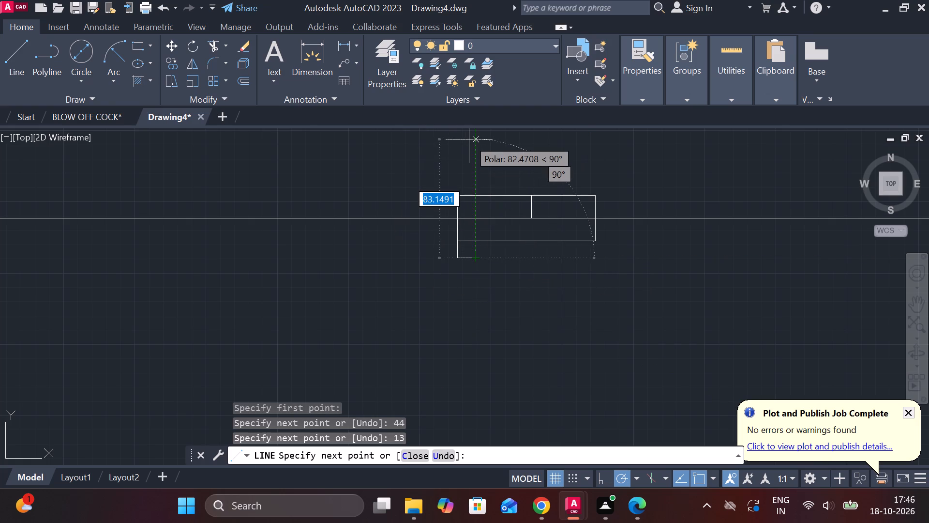
{"action": "key", "text": "6"}
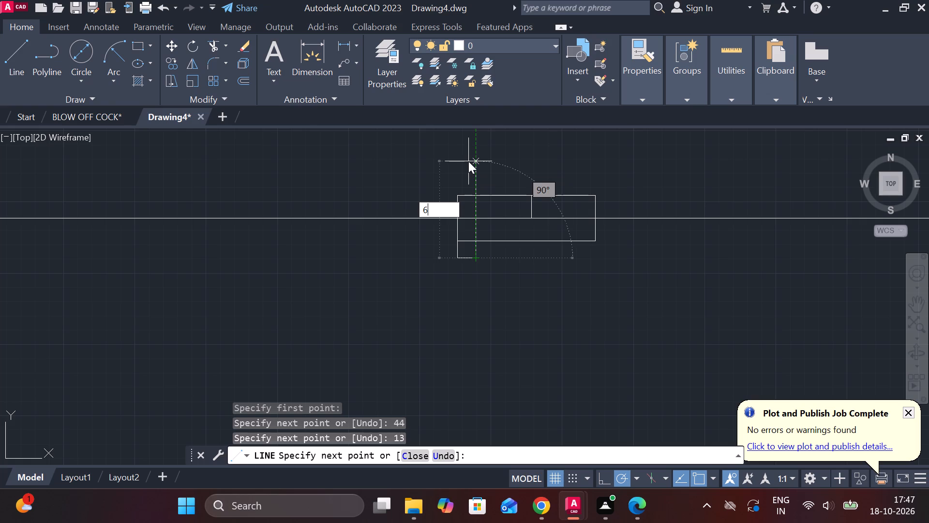
{"action": "key", "text": "Return"}
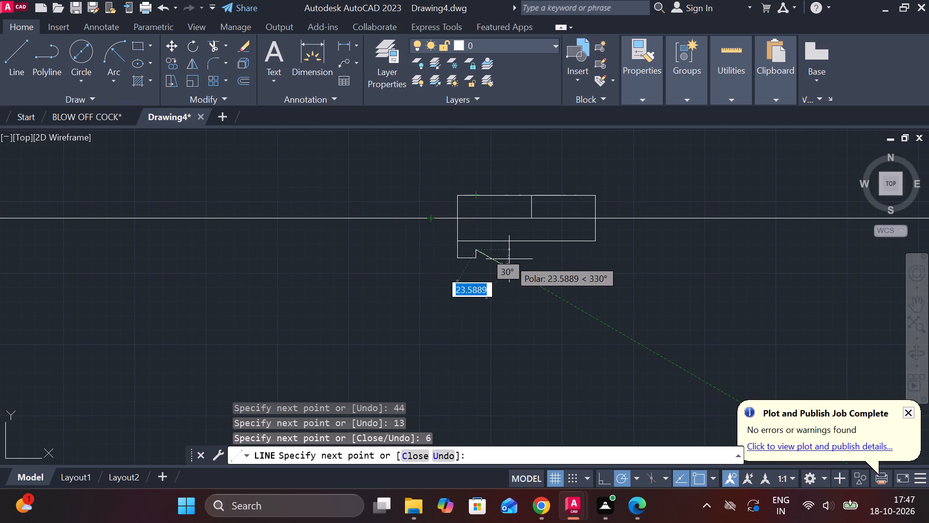
{"action": "key", "text": "Delete"}
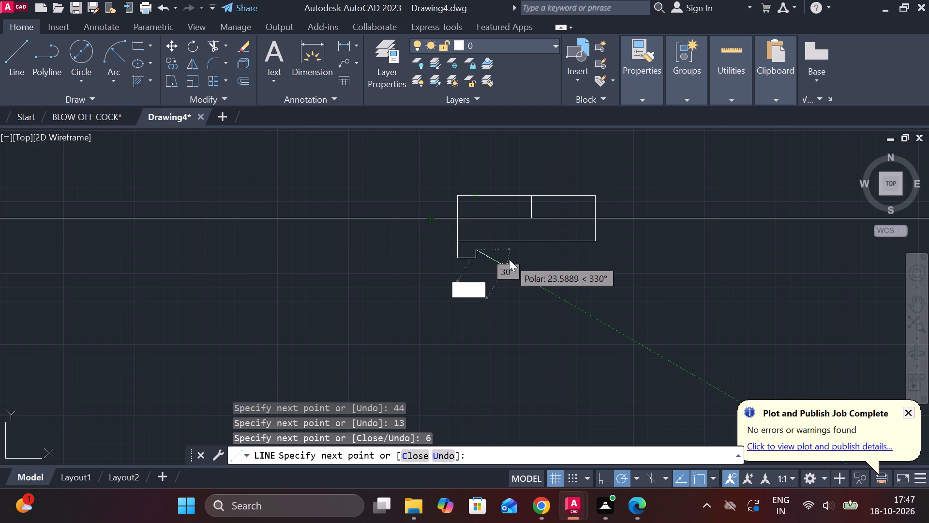
{"action": "key", "text": "Escape"}
{"action": "key", "text": "Escape"}
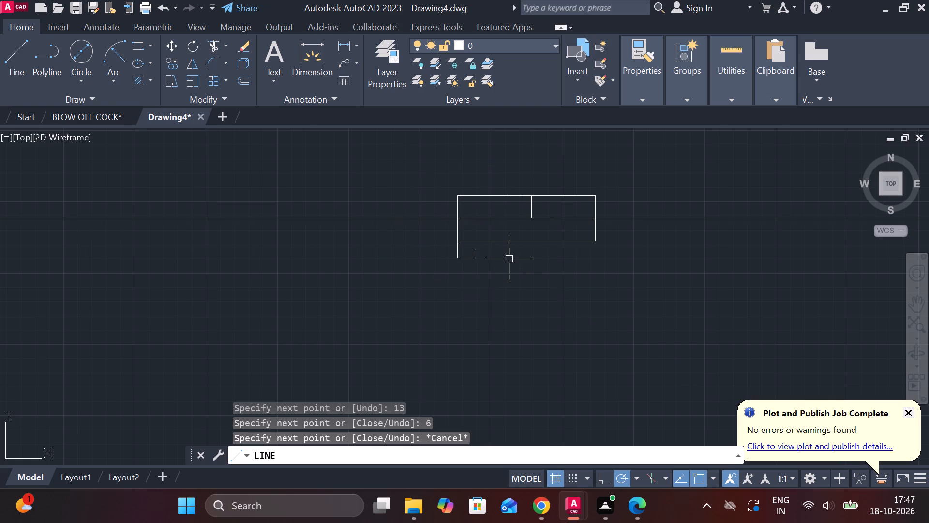
Draw a 7-unit segment right from the left vertical, level with the 6-unit segment's top, and continue it straight up to the long lower edge.
{"action": "scroll", "coordinate": [483, 266], "scroll_direction": "up", "scroll_amount": 2}
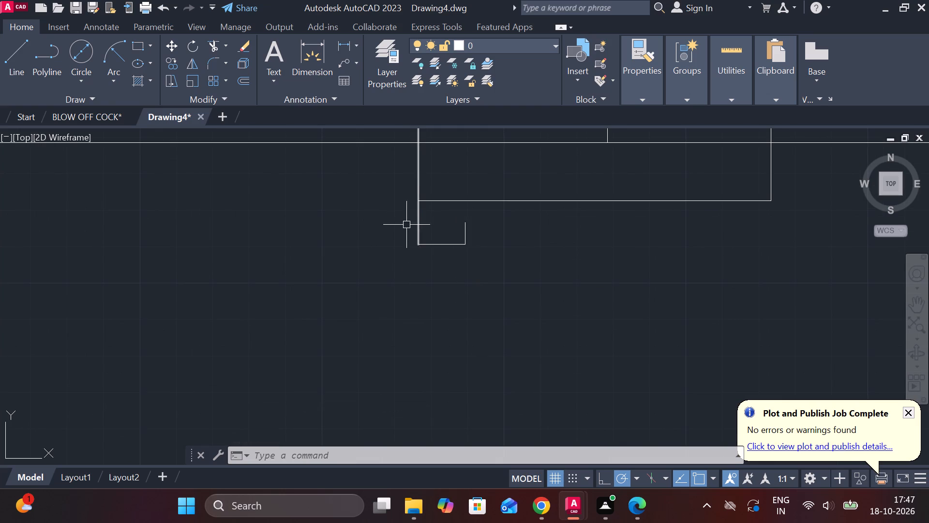
{"action": "left_click", "coordinate": [15, 61]}
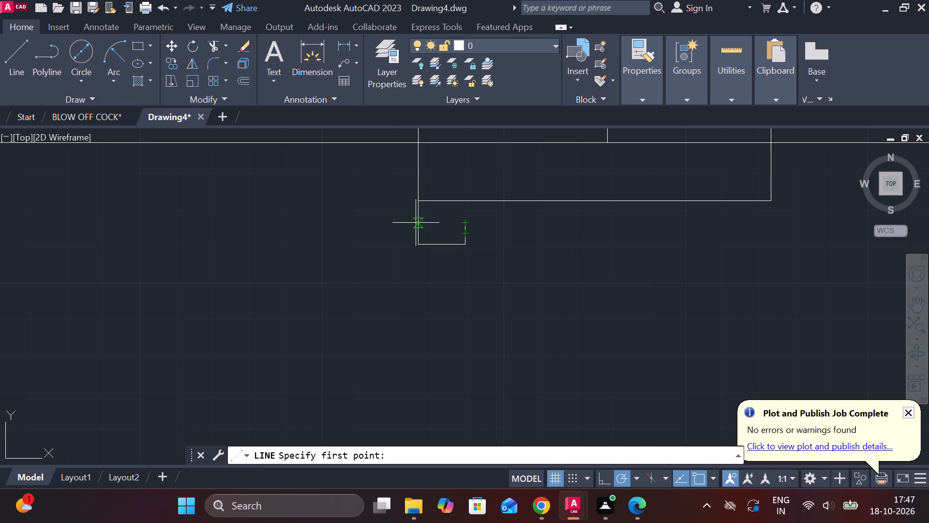
{"action": "left_click", "coordinate": [416, 223]}
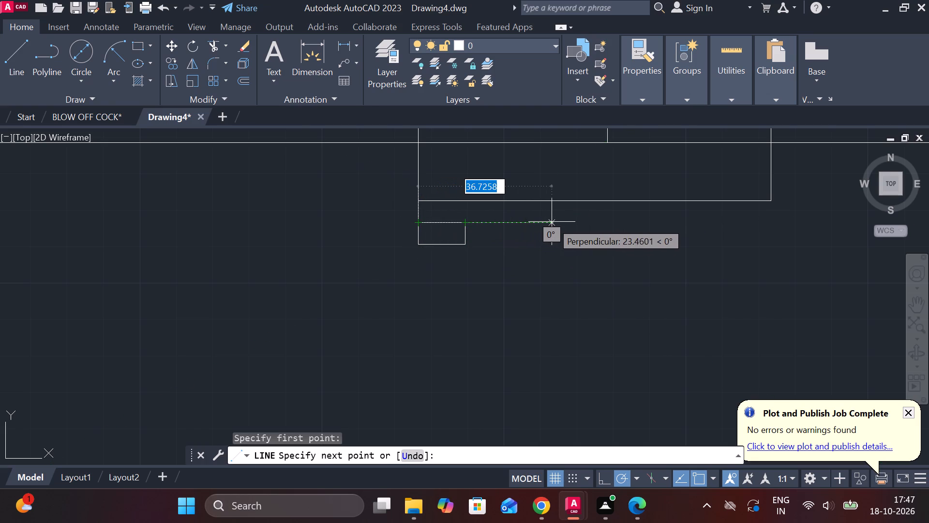
{"action": "key", "text": "7"}
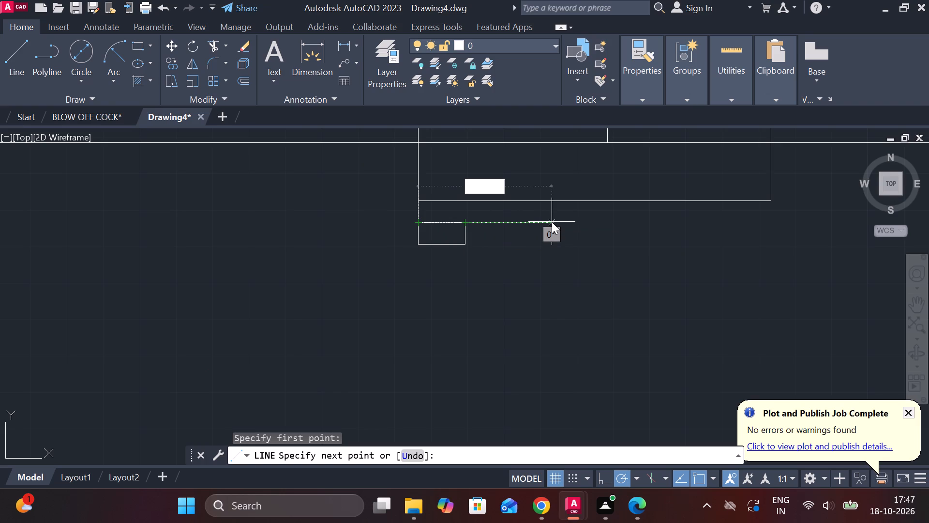
{"action": "key", "text": "Return"}
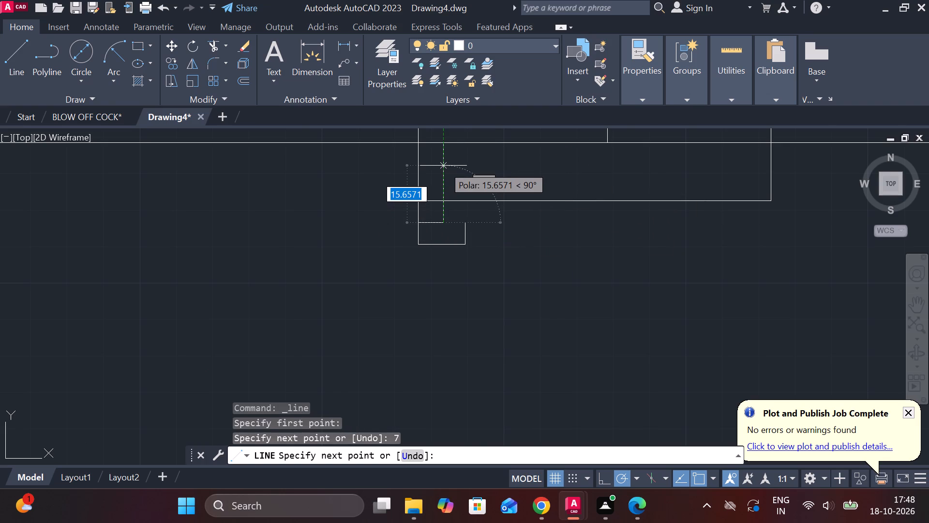
{"action": "left_click", "coordinate": [444, 202]}
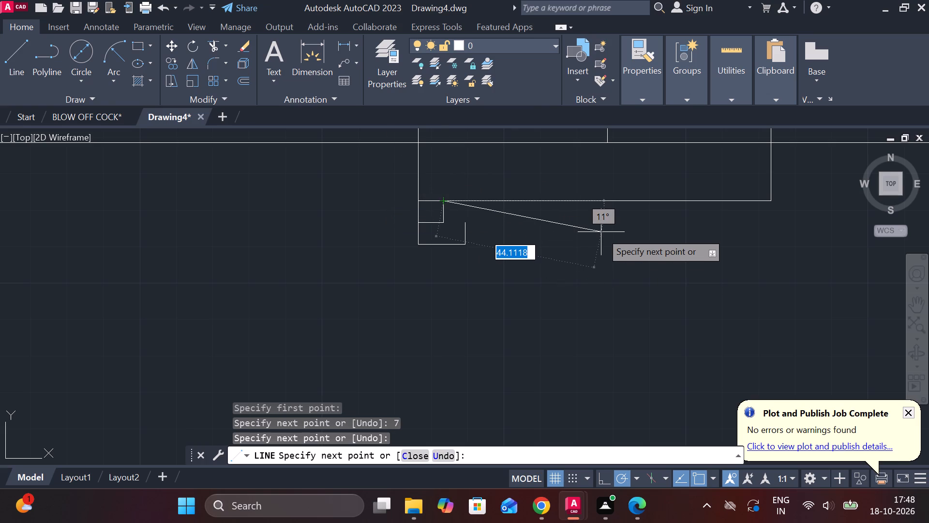
{"action": "key", "text": "Escape"}
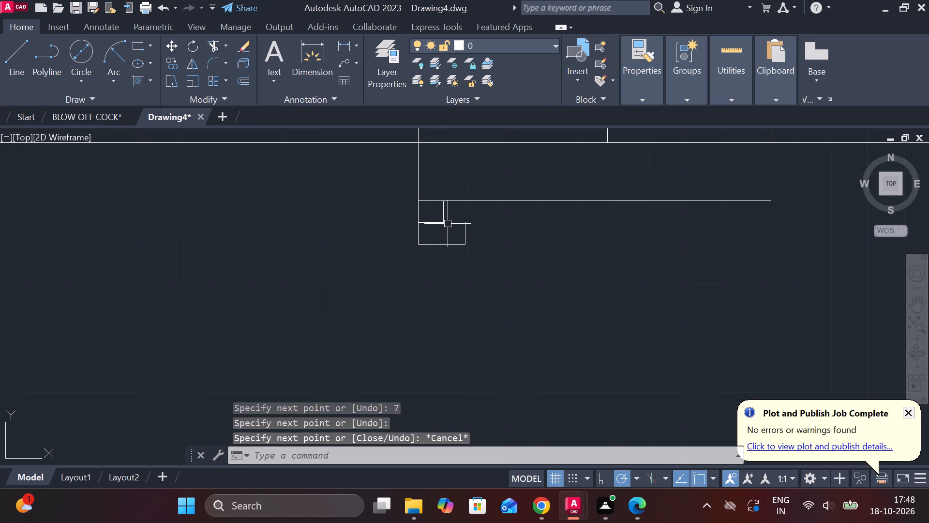
Connect the right end of the 7-unit segment to the top of the 6-unit segment with a short horizontal line.
{"action": "left_click", "coordinate": [28, 65]}
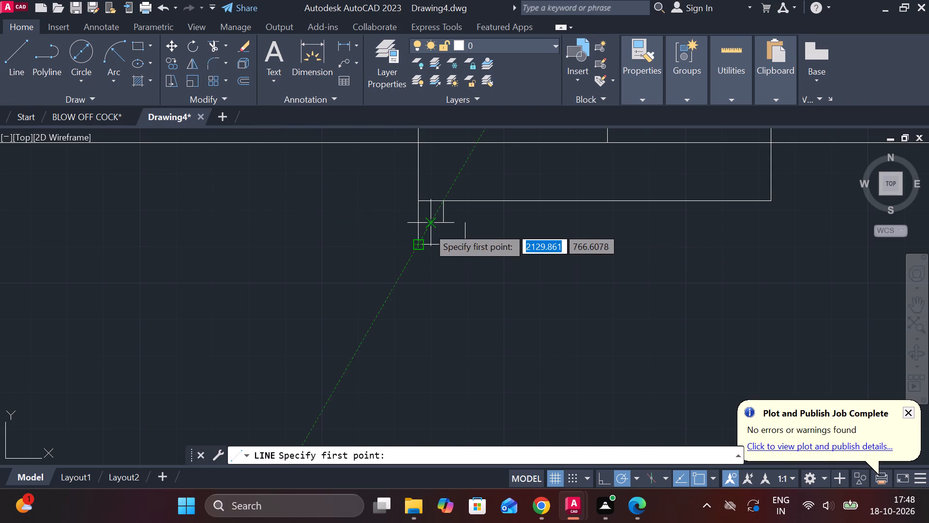
{"action": "left_click", "coordinate": [448, 224]}
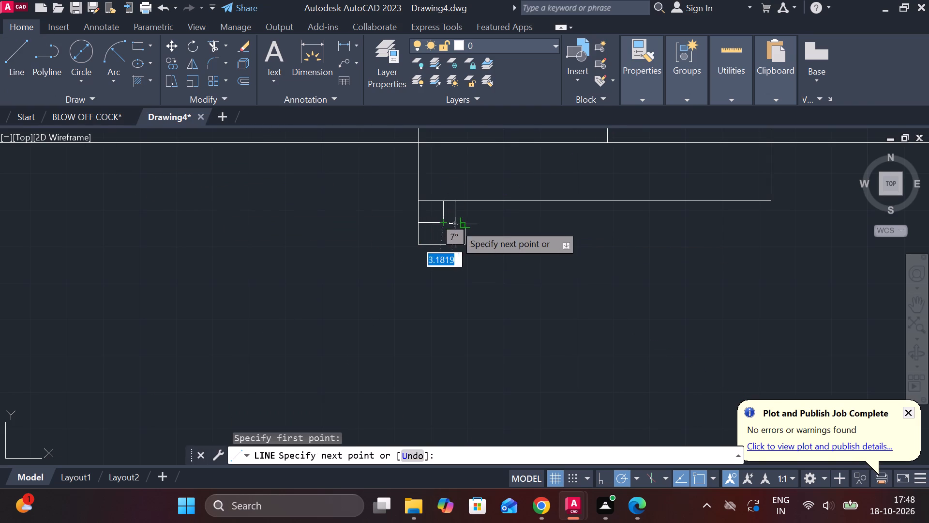
{"action": "left_click", "coordinate": [465, 224]}
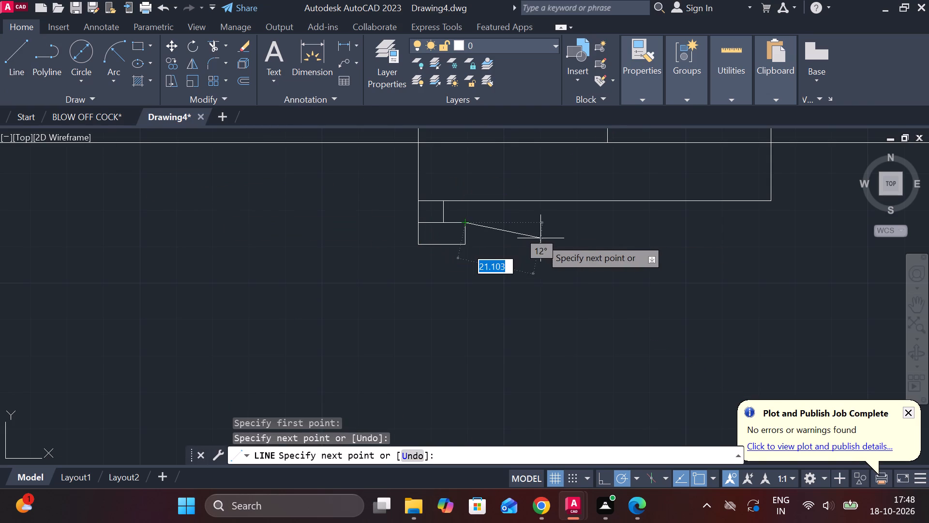
{"action": "key", "text": "Escape"}
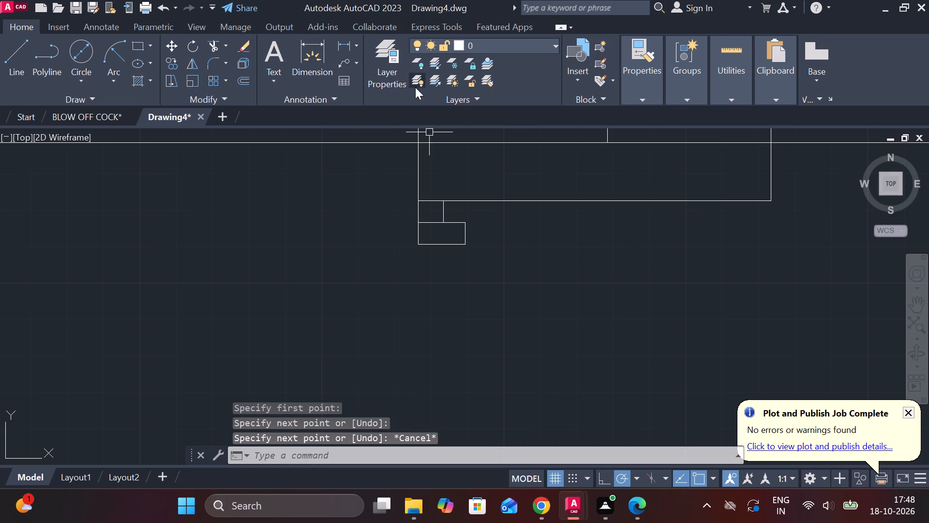
Trim the two horizontal leftovers between the left vertical and the flange's inner vertical to open up the stepped flange.
{"action": "left_click", "coordinate": [215, 47]}
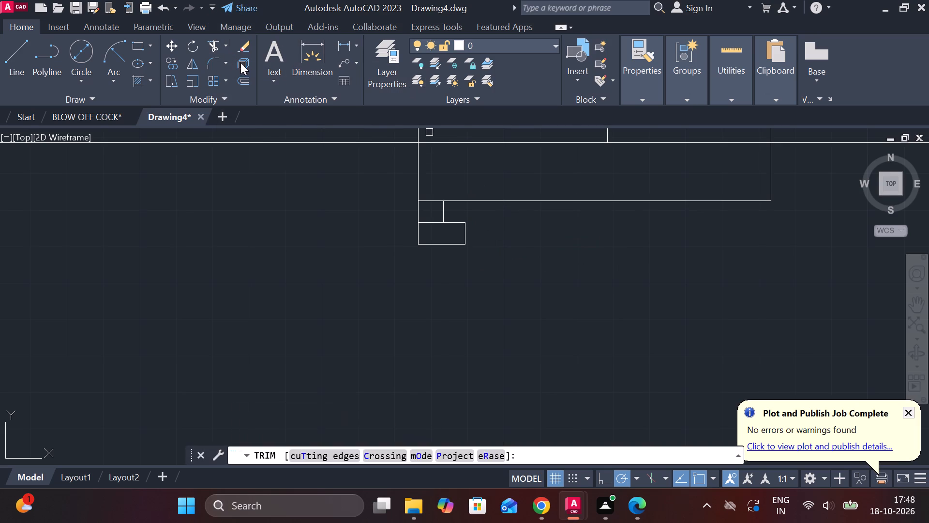
{"action": "left_click", "coordinate": [426, 199]}
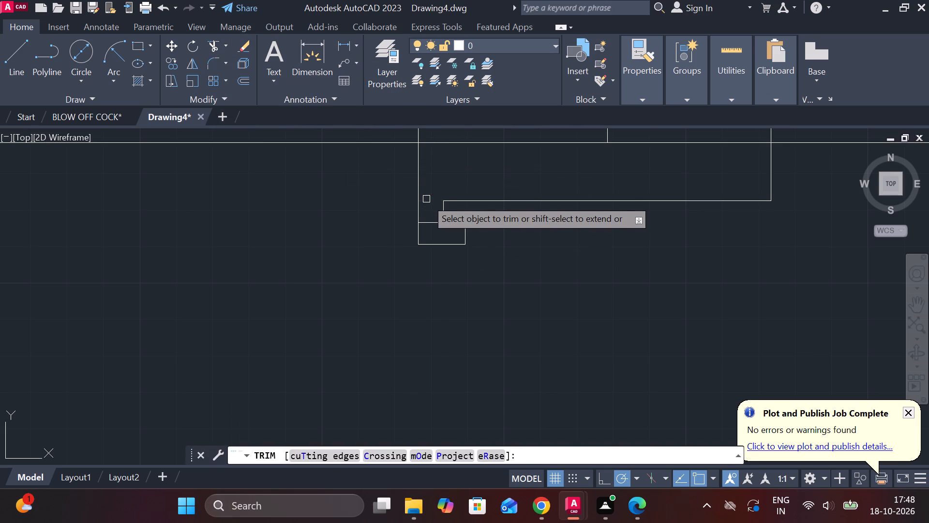
{"action": "left_click", "coordinate": [429, 220]}
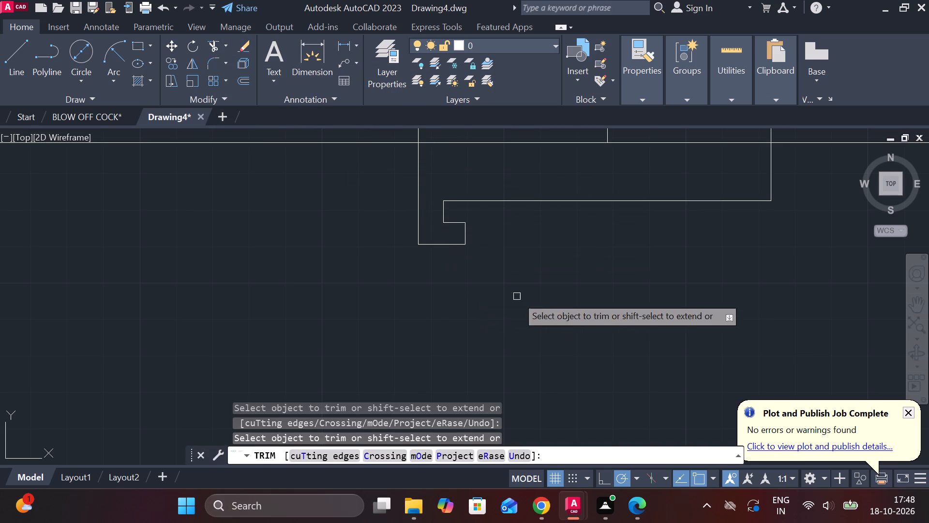
{"action": "scroll", "coordinate": [547, 247], "scroll_direction": "down", "scroll_amount": 2}
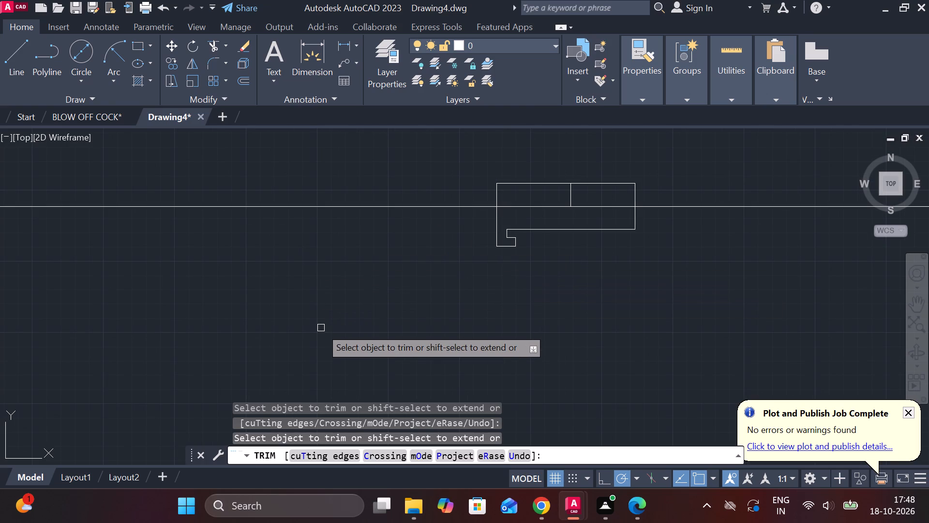
{"action": "key", "text": "Escape"}
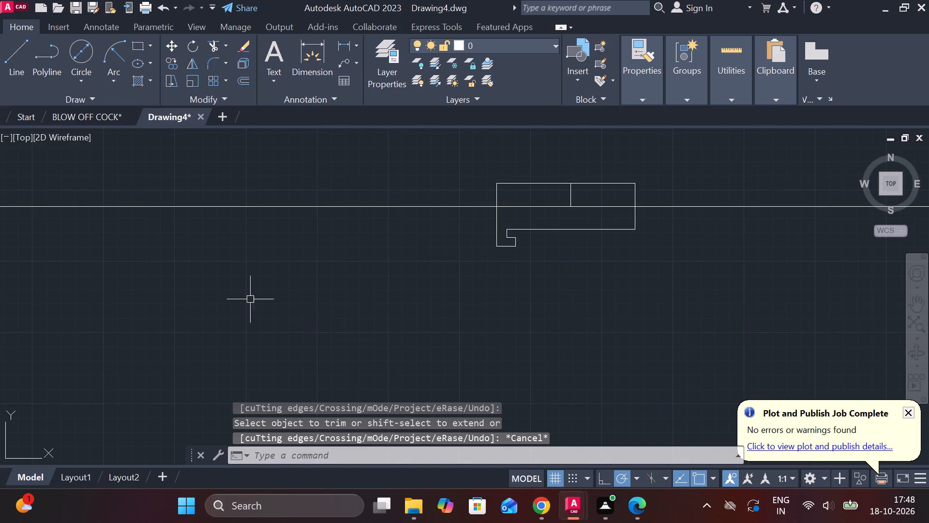
Draw a 10-unit diameter circle centred where the short inner vertical meets the horizontal base line.
{"action": "left_click", "coordinate": [87, 49]}
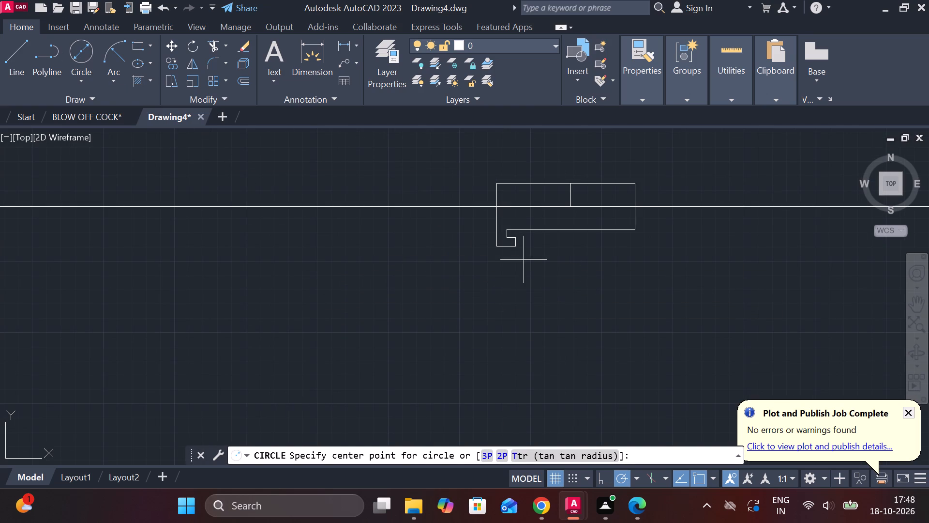
{"action": "left_click", "coordinate": [571, 209]}
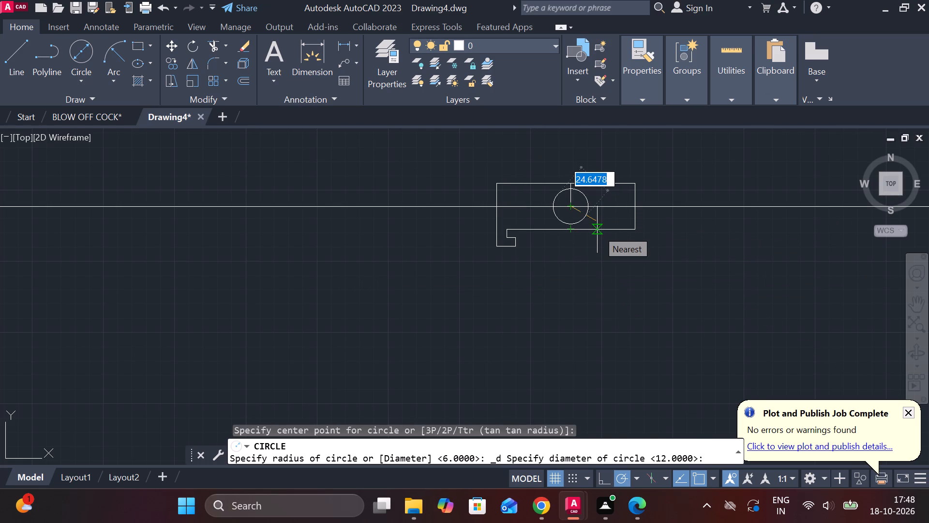
{"action": "type", "text": "10"}
{"action": "key", "text": "Return"}
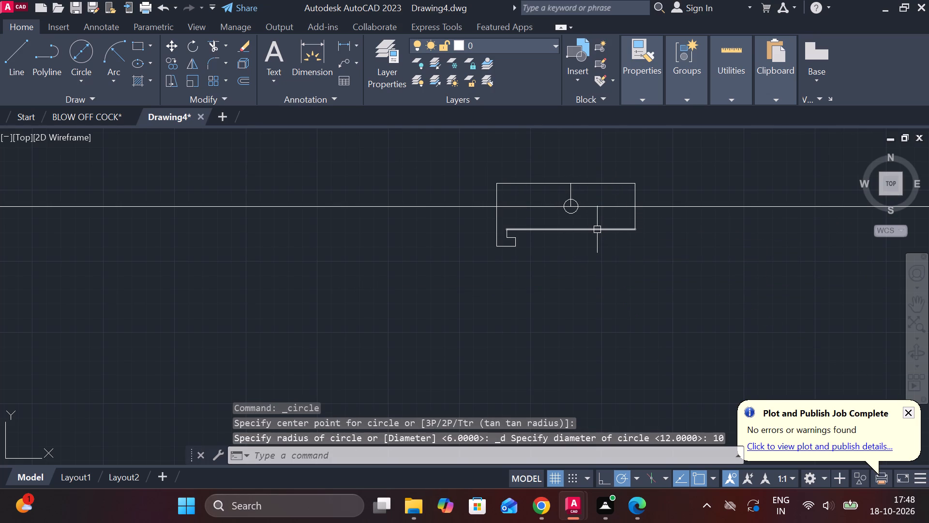
{"action": "key", "text": "Escape"}
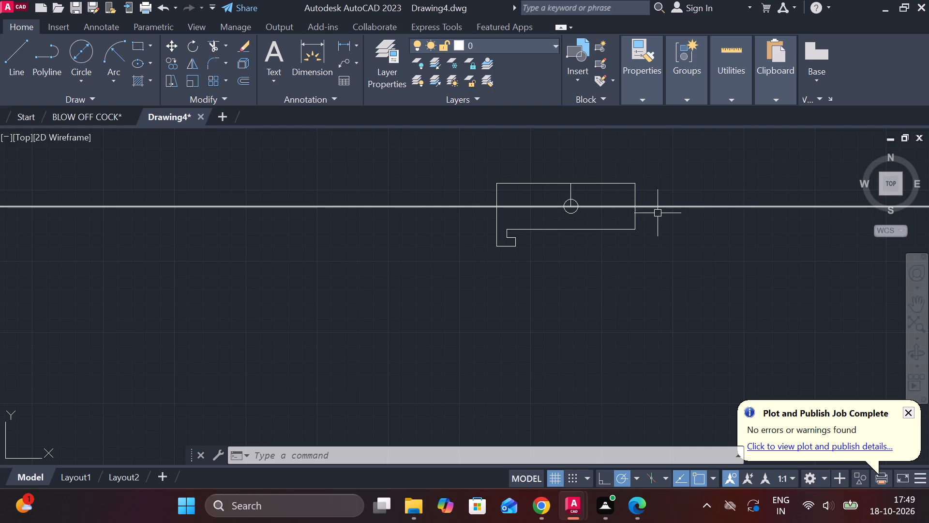
Trim the part of the base line that extends beyond the outline's right edge.
{"action": "scroll", "coordinate": [658, 219], "scroll_direction": "down", "scroll_amount": 4}
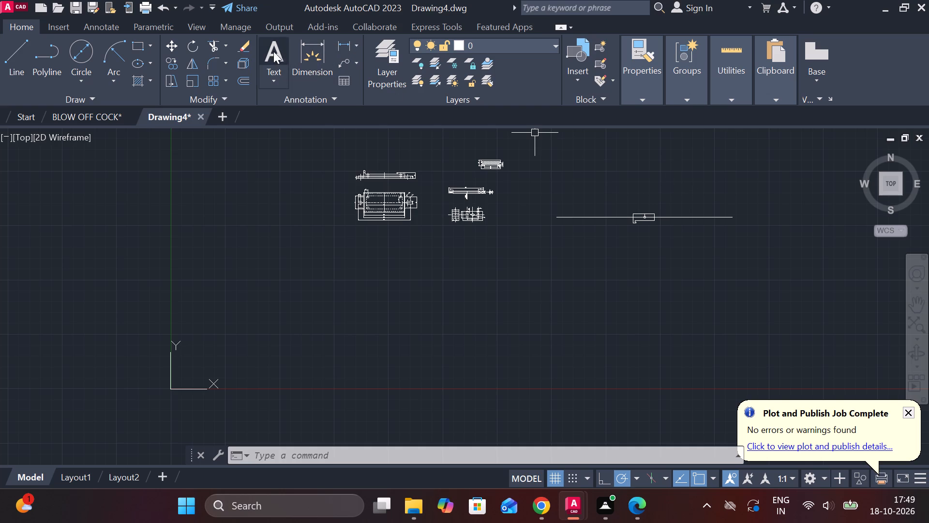
{"action": "left_click", "coordinate": [217, 44]}
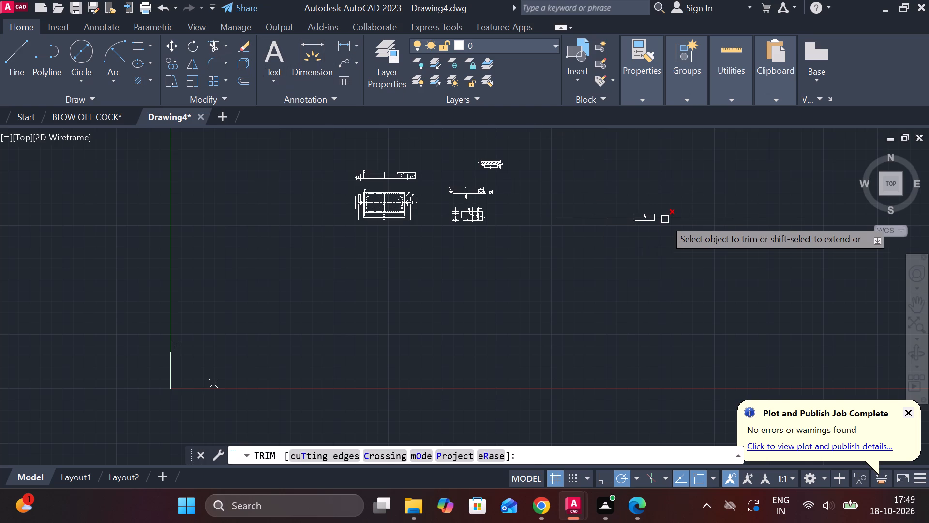
{"action": "left_click", "coordinate": [665, 219]}
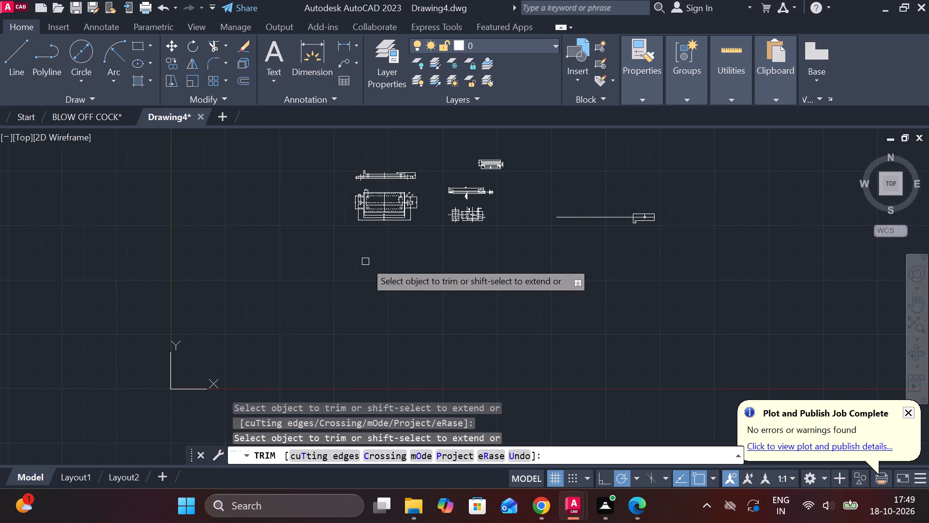
{"action": "key", "text": "Escape"}
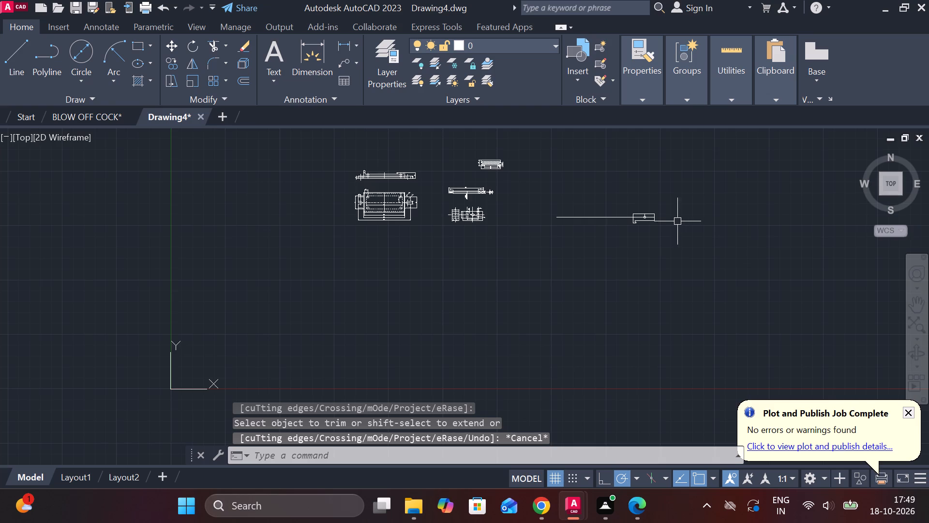
Copy the base line 9 units up and 9 units down.
{"action": "scroll", "coordinate": [654, 226], "scroll_direction": "up", "scroll_amount": 4}
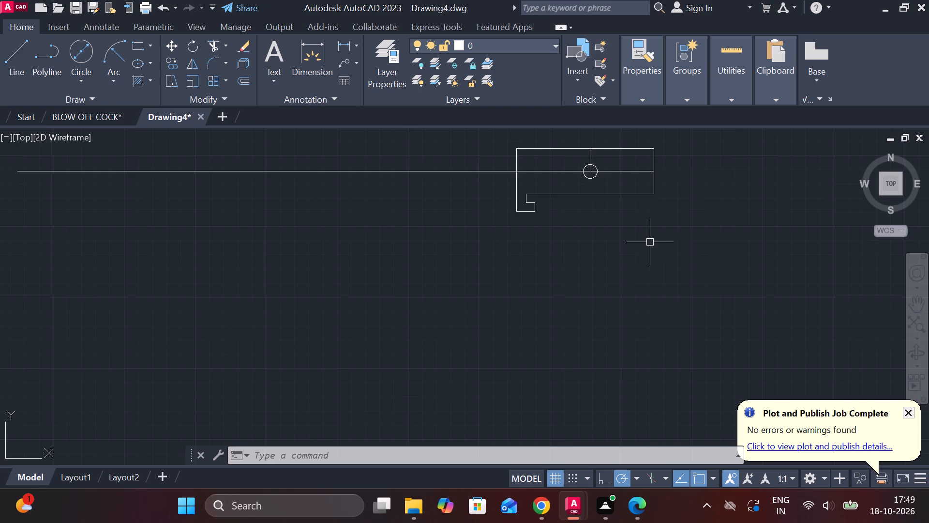
{"action": "left_click", "coordinate": [640, 171]}
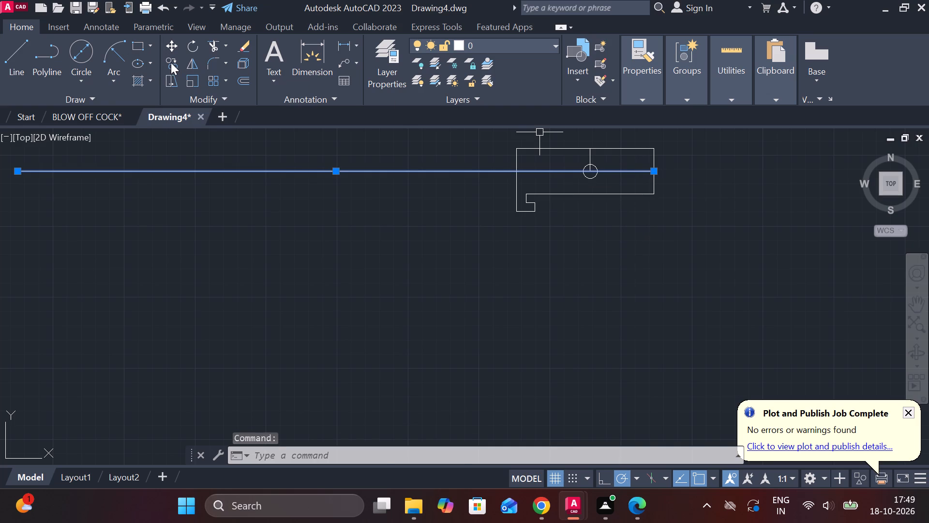
{"action": "left_click", "coordinate": [171, 62]}
{"action": "left_click", "coordinate": [637, 169]}
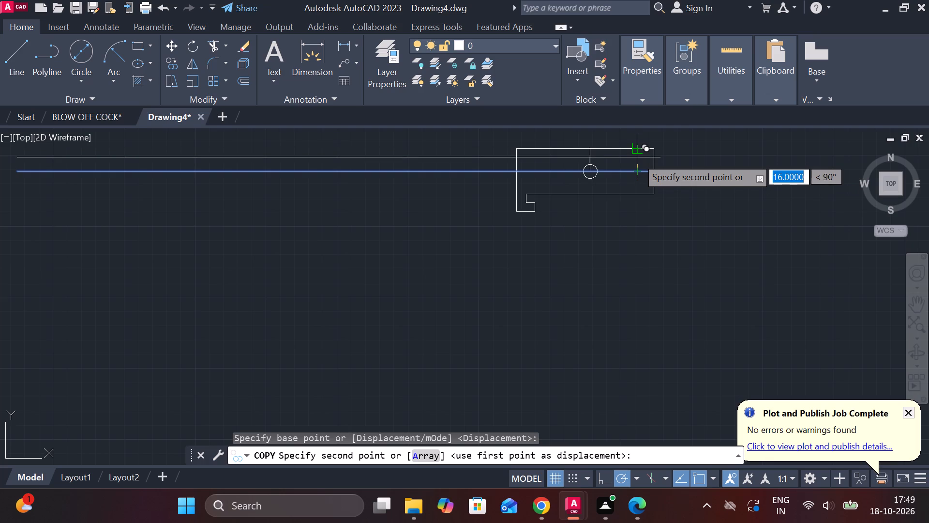
{"action": "key", "text": "9"}
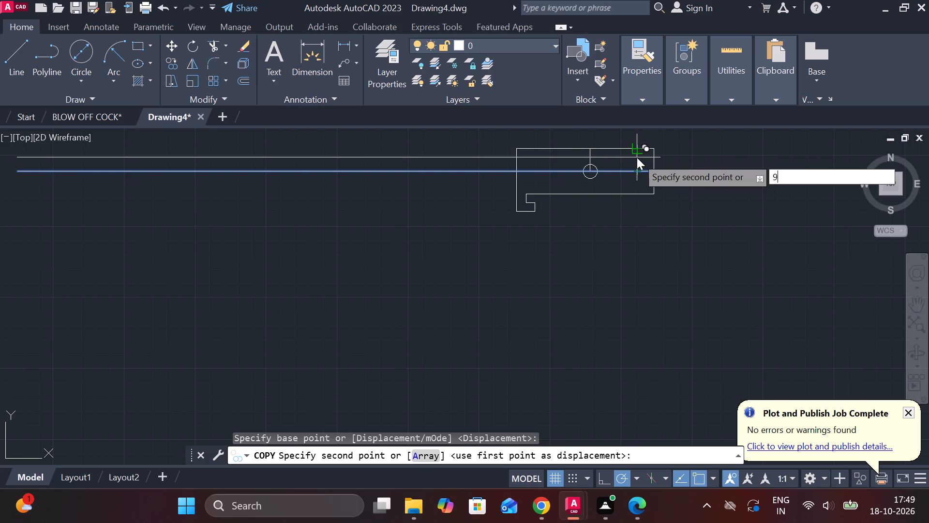
{"action": "key", "text": "Return"}
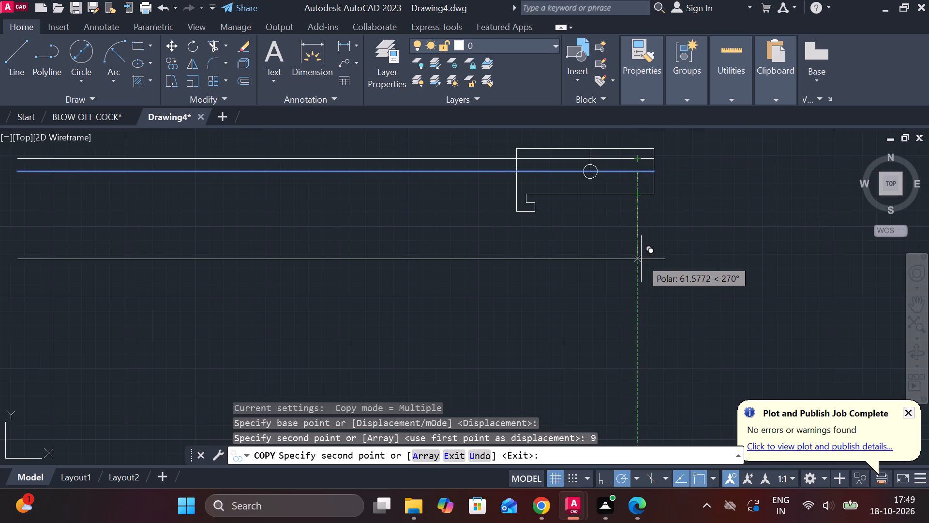
{"action": "key", "text": "9"}
{"action": "key", "text": "Return"}
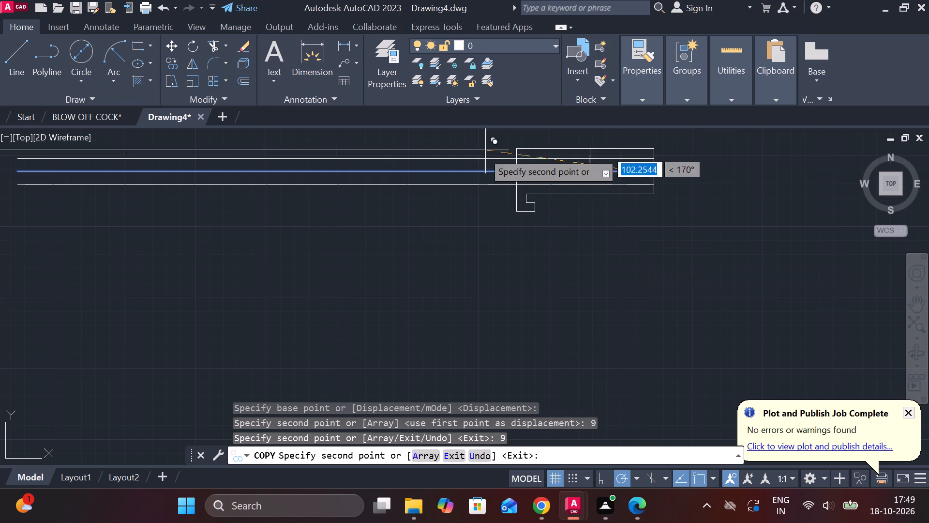
{"action": "key", "text": "Escape"}
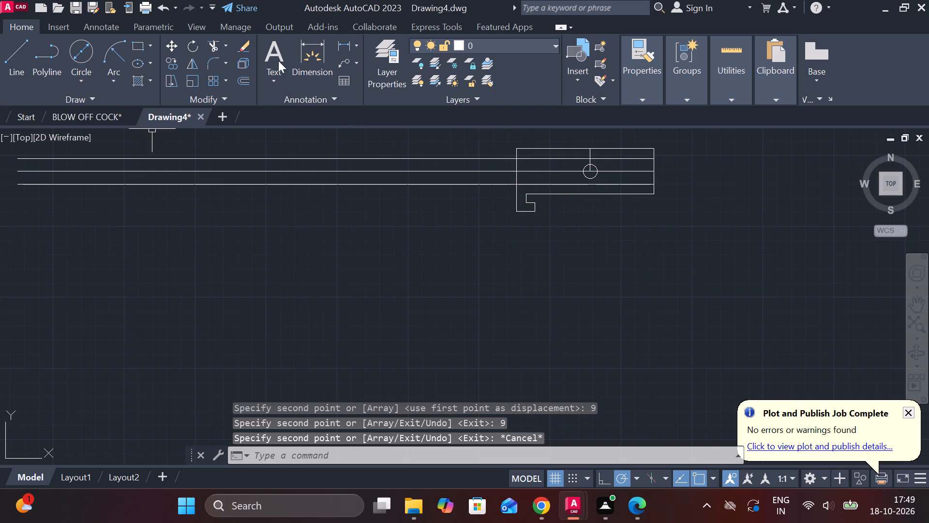
Trim both copied lines back to the outline's left edge, and the upper one further to the short inner vertical.
{"action": "left_click", "coordinate": [212, 43]}
{"action": "left_click", "coordinate": [272, 158]}
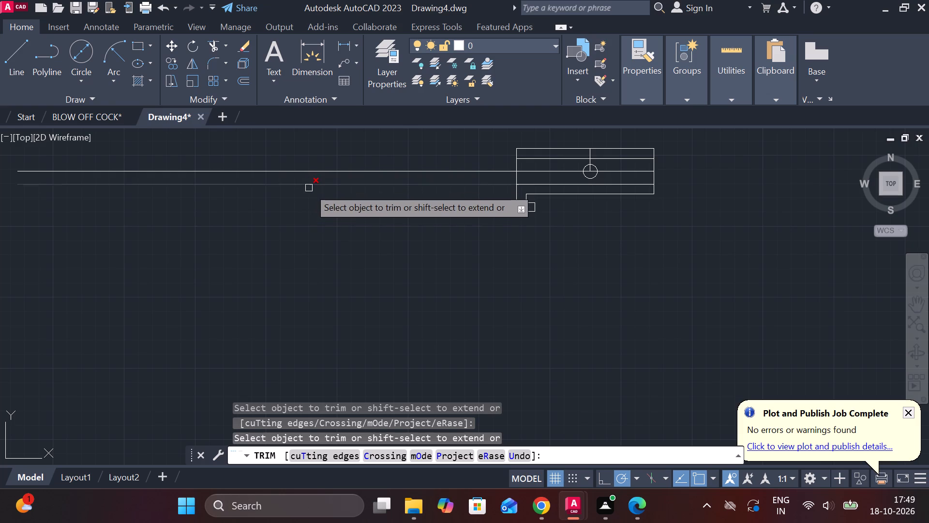
{"action": "left_click", "coordinate": [309, 187]}
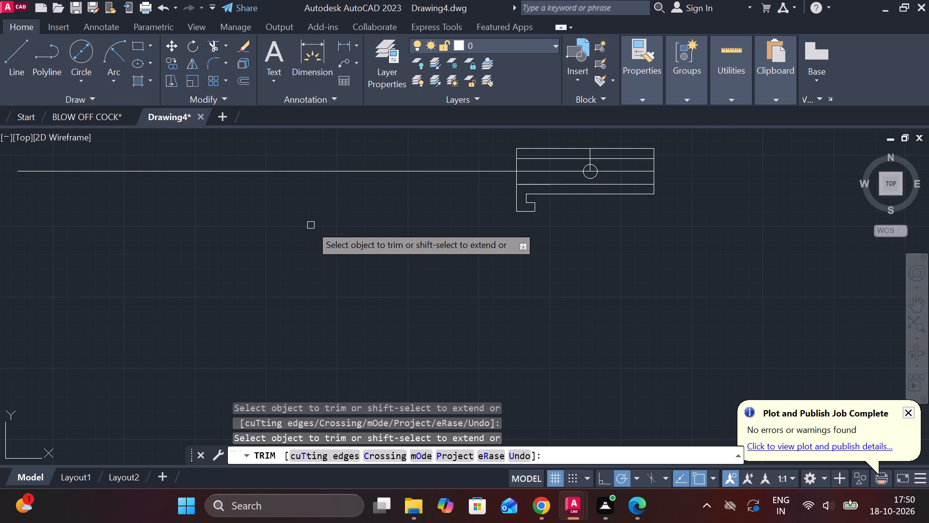
{"action": "key", "text": "Escape"}
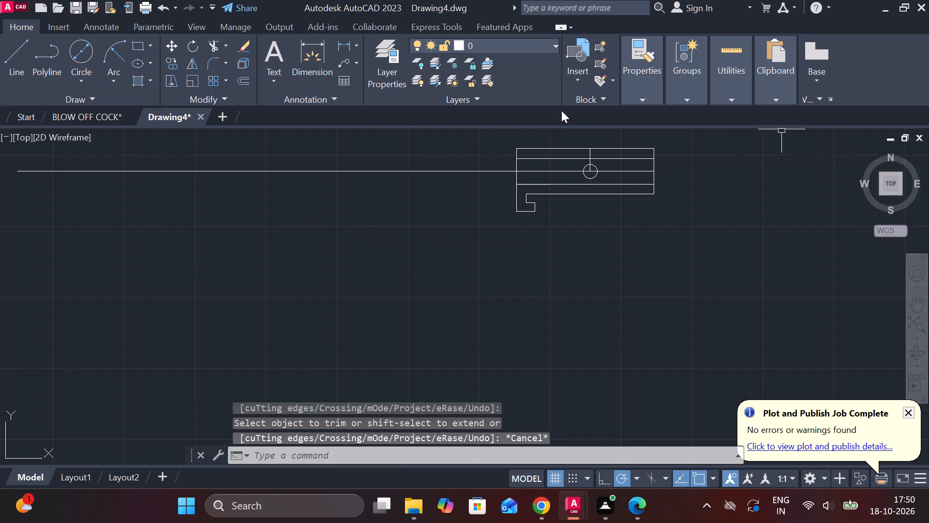
{"action": "left_click", "coordinate": [216, 44]}
{"action": "left_click", "coordinate": [567, 156]}
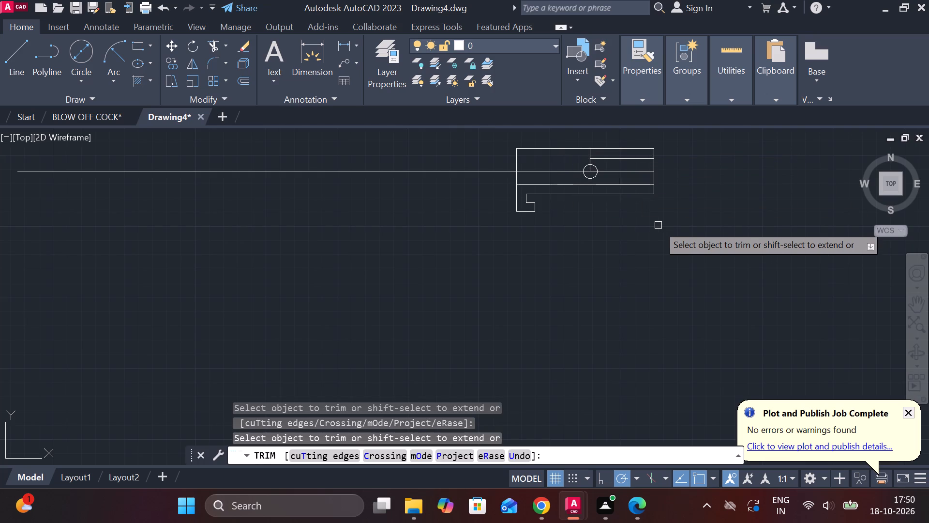
{"action": "key", "text": "Escape"}
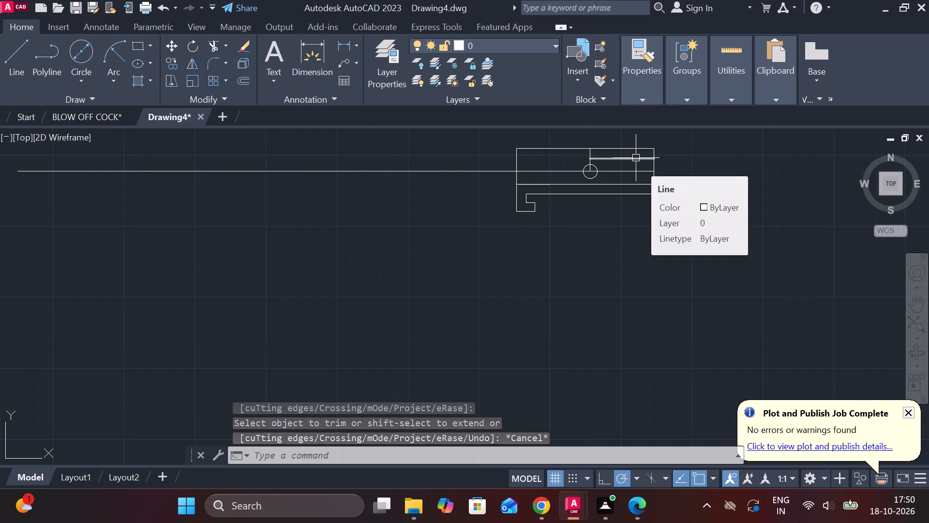
Copy the short upper line between the inner vertical and the right edge 4 units down and 4 units up.
{"action": "left_click", "coordinate": [636, 158]}
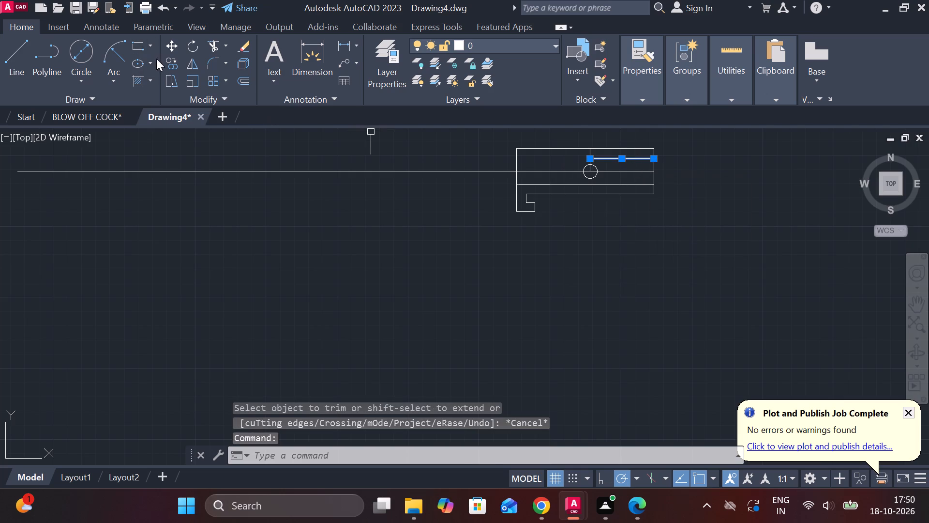
{"action": "left_click", "coordinate": [170, 62]}
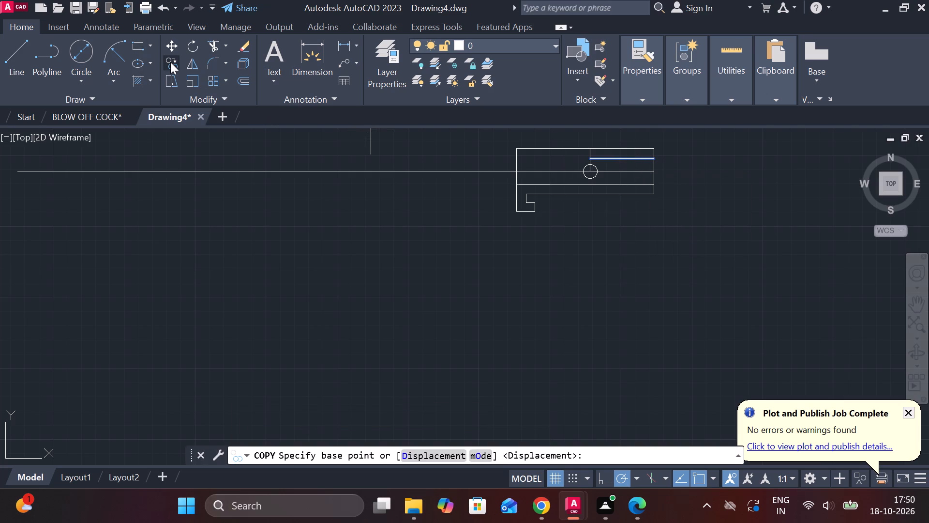
{"action": "double_click", "coordinate": [618, 157]}
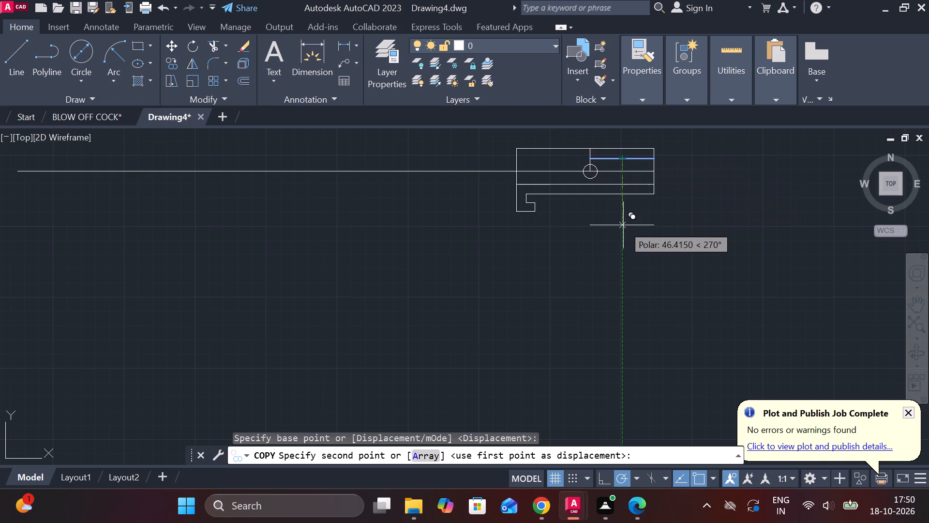
{"action": "key", "text": "4"}
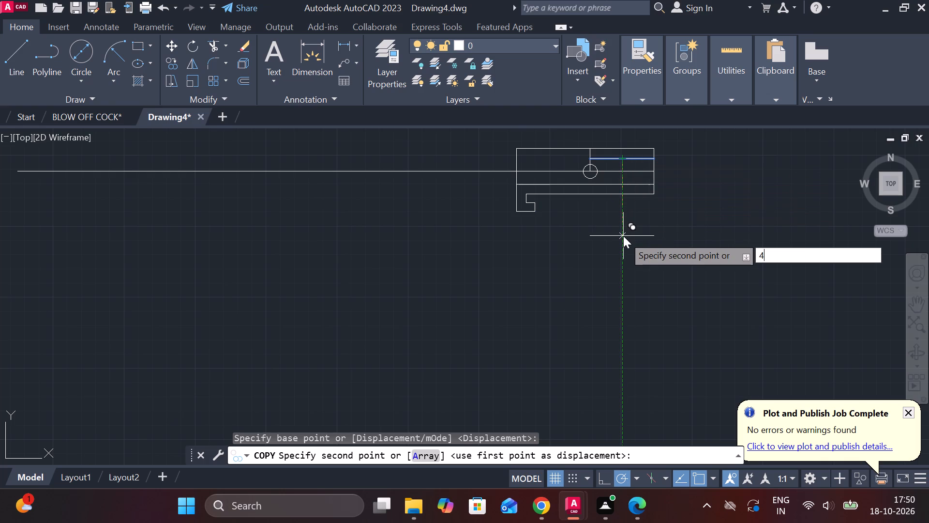
{"action": "key", "text": "Return"}
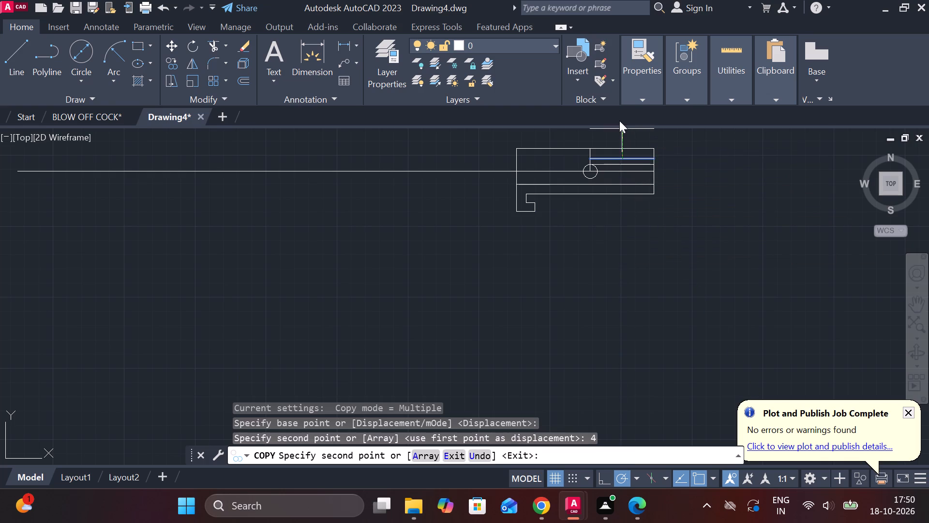
{"action": "scroll", "coordinate": [626, 132], "scroll_direction": "down", "scroll_amount": 2}
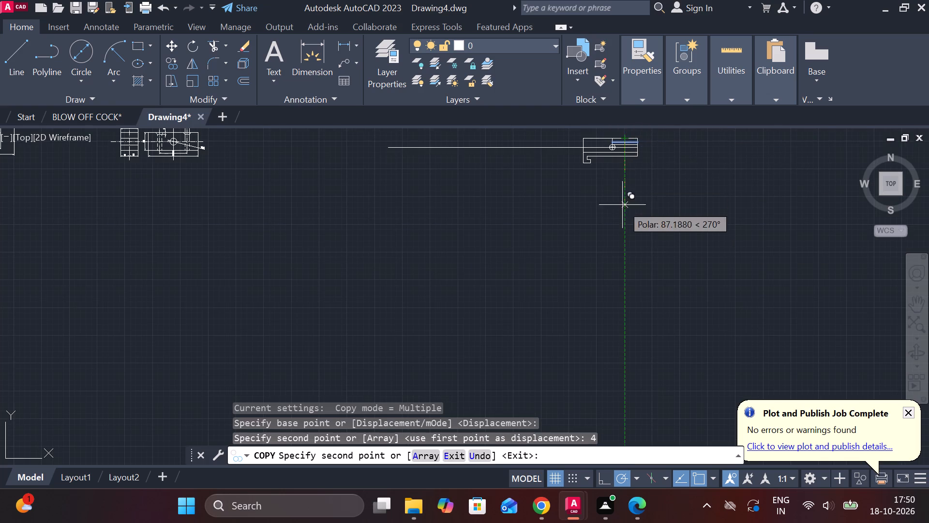
{"action": "scroll", "coordinate": [622, 229], "scroll_direction": "down", "scroll_amount": 2}
{"action": "scroll", "coordinate": [622, 147], "scroll_direction": "up", "scroll_amount": 2}
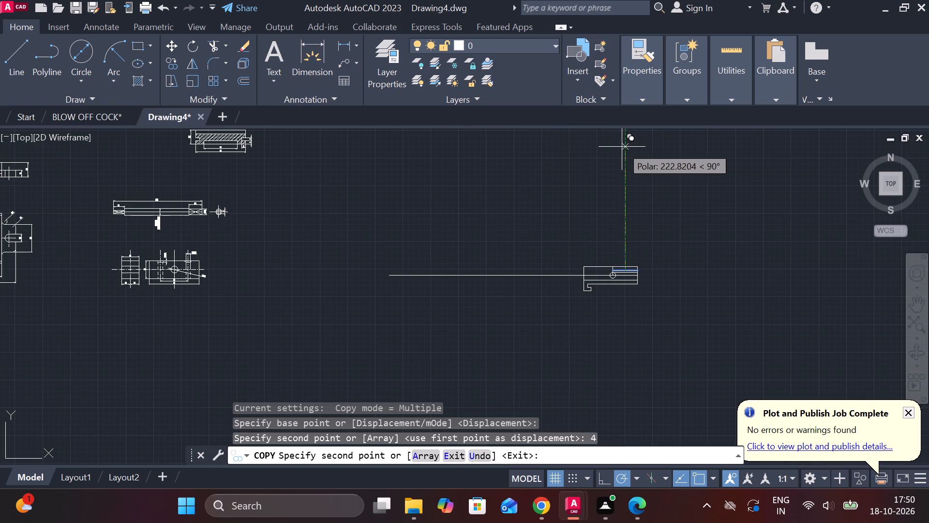
{"action": "scroll", "coordinate": [622, 147], "scroll_direction": "up", "scroll_amount": 1}
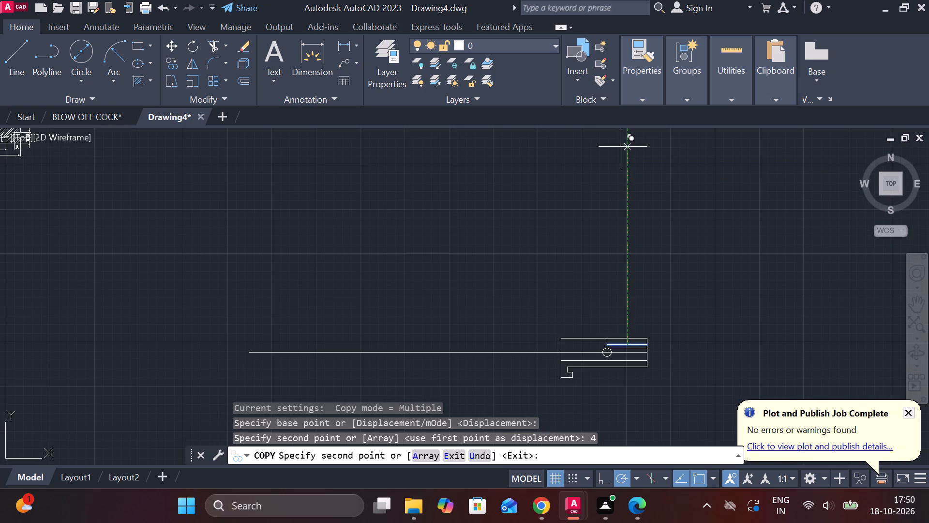
{"action": "key", "text": "4"}
{"action": "key", "text": "Return"}
{"action": "scroll", "coordinate": [622, 147], "scroll_direction": "down", "scroll_amount": 2}
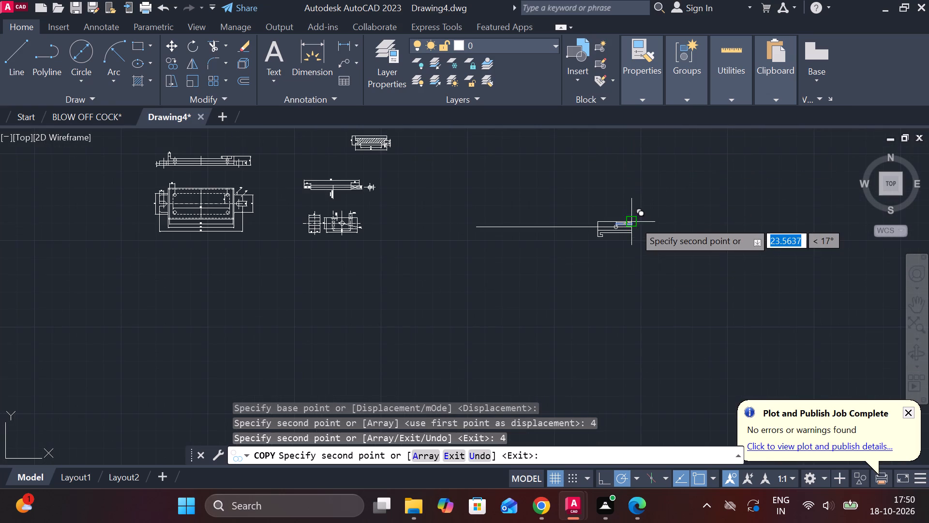
Copy the lower bore line, between the base line and the outline's lower edge, 4 units up.
{"action": "scroll", "coordinate": [634, 221], "scroll_direction": "up", "scroll_amount": 4}
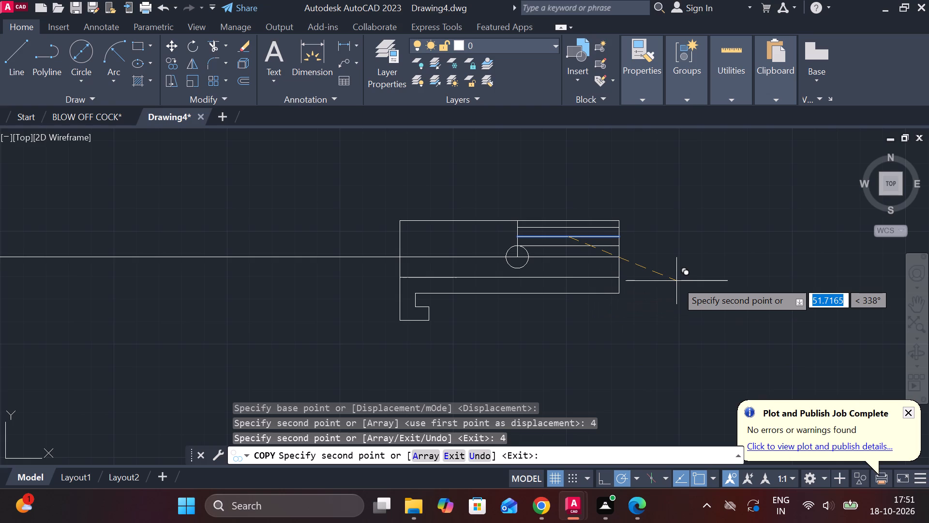
{"action": "key", "text": "Escape"}
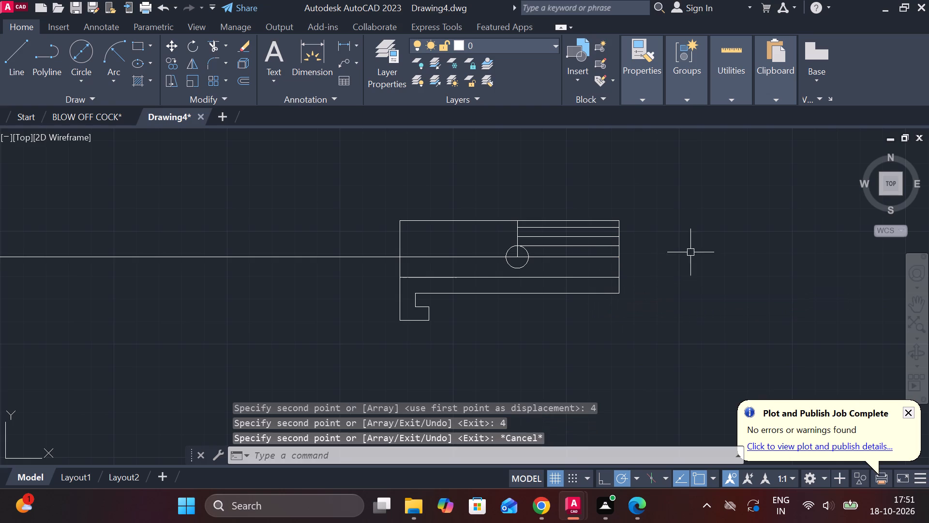
{"action": "left_click", "coordinate": [554, 277]}
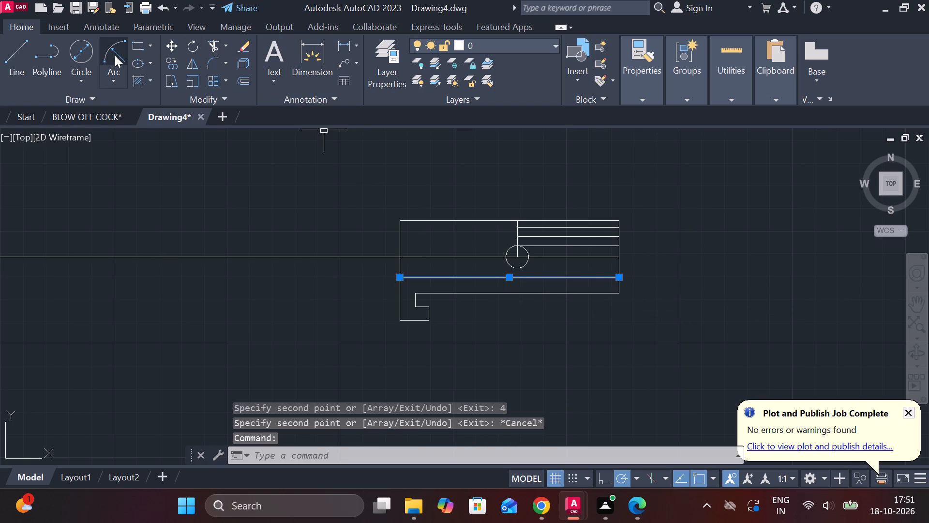
{"action": "left_click", "coordinate": [176, 66]}
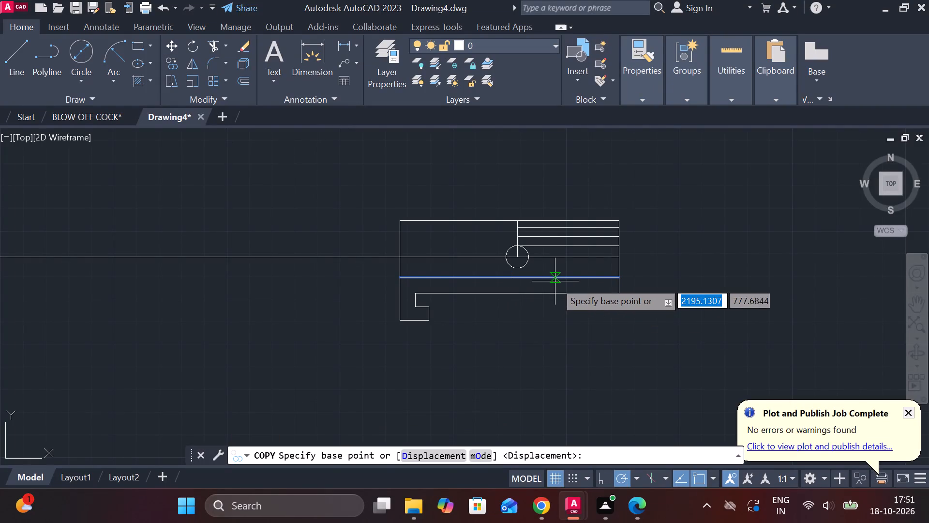
{"action": "left_click", "coordinate": [556, 277]}
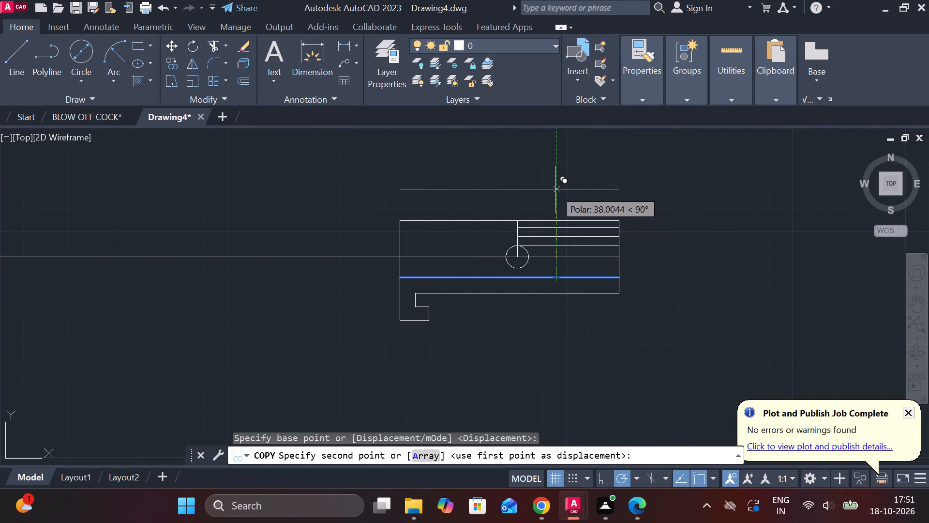
{"action": "key", "text": "4"}
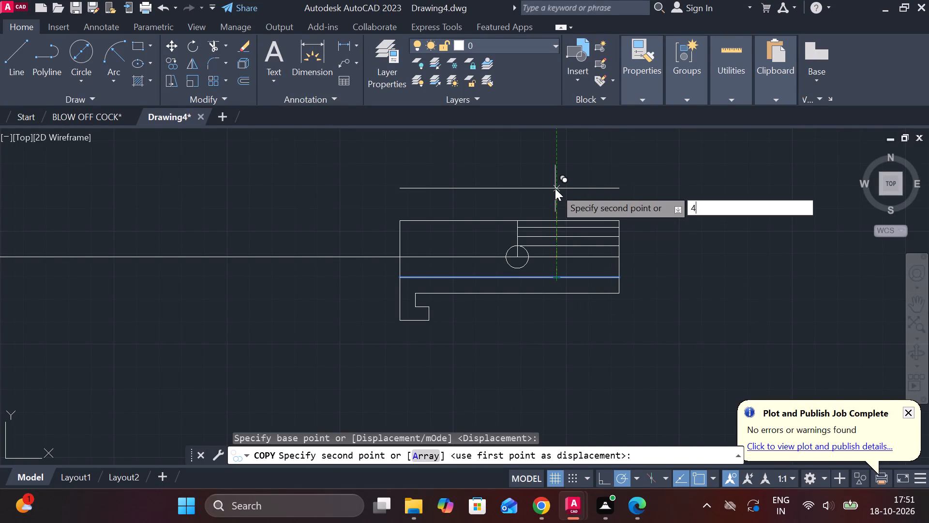
{"action": "key", "text": "Return"}
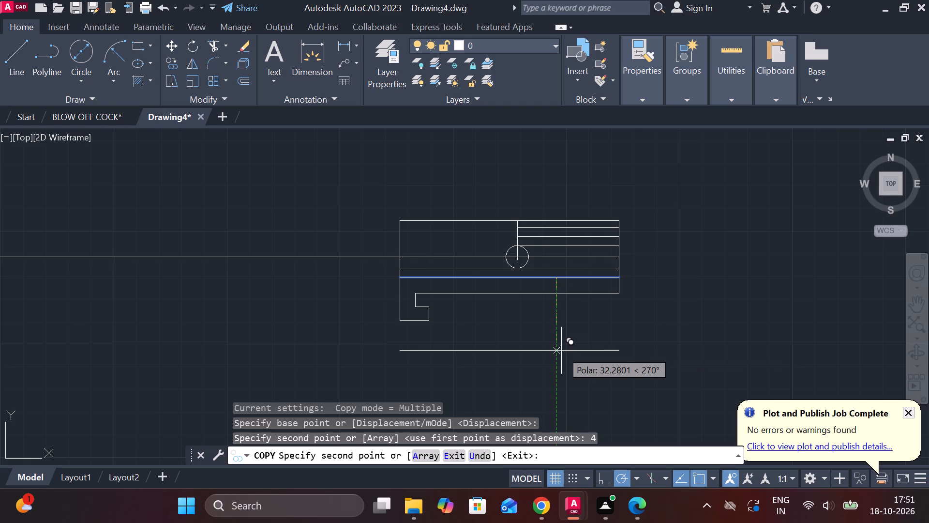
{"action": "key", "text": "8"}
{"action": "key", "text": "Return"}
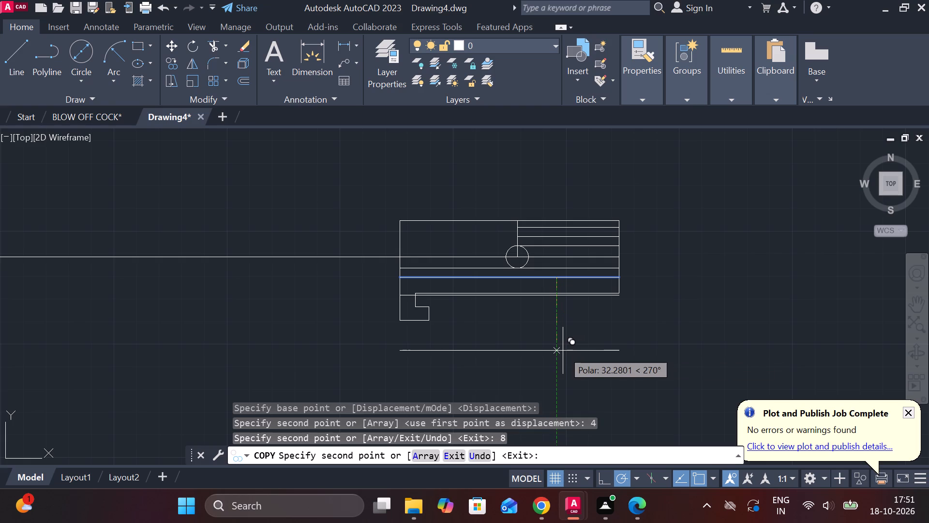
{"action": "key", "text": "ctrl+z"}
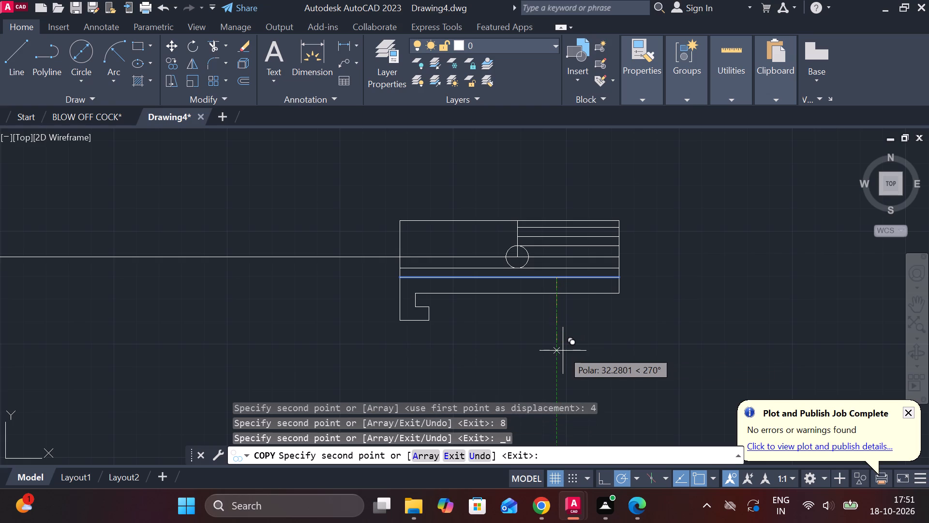
Place another copy of the lower bore line 4 units down.
{"action": "key", "text": "4"}
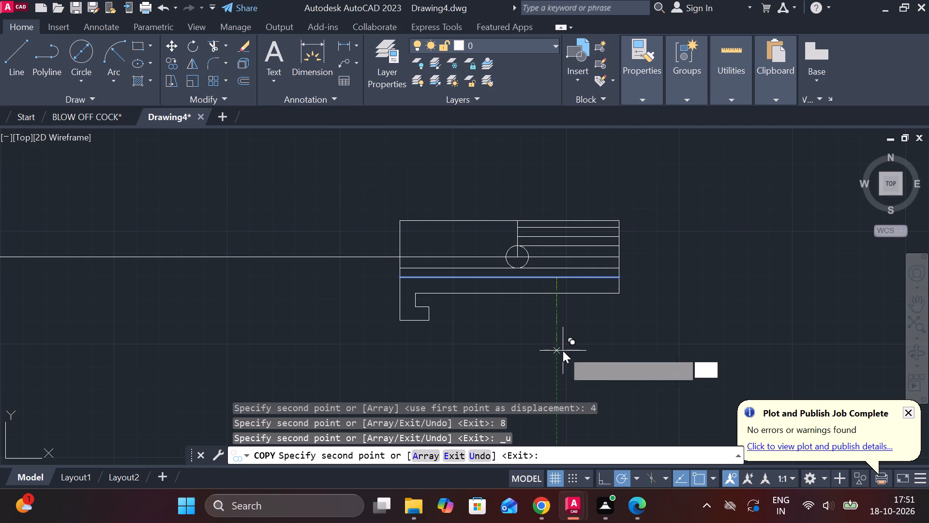
{"action": "key", "text": "Return"}
{"action": "key", "text": "Escape"}
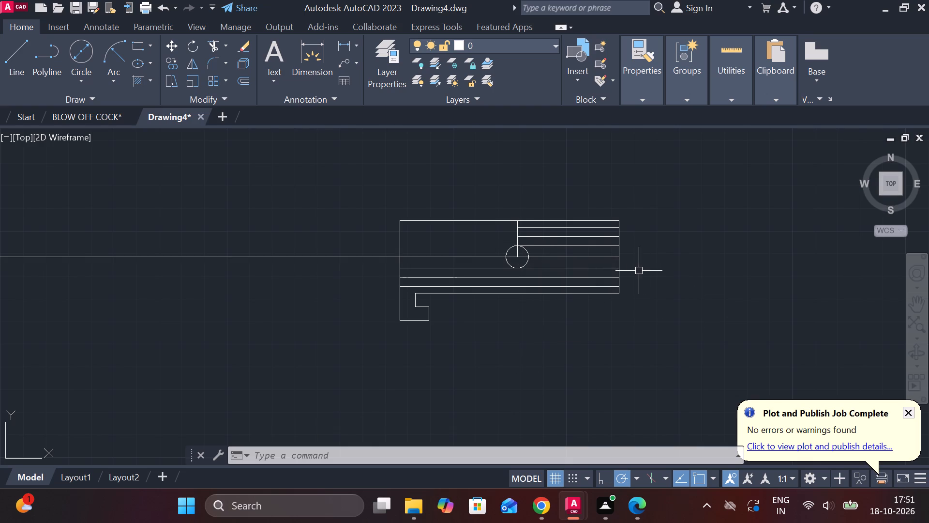
Copy the outline's right vertical edge 25 units to the left along the base line.
{"action": "left_click", "coordinate": [617, 253]}
{"action": "left_click_drag", "start_coordinate": [168, 62], "coordinate": [173, 62]}
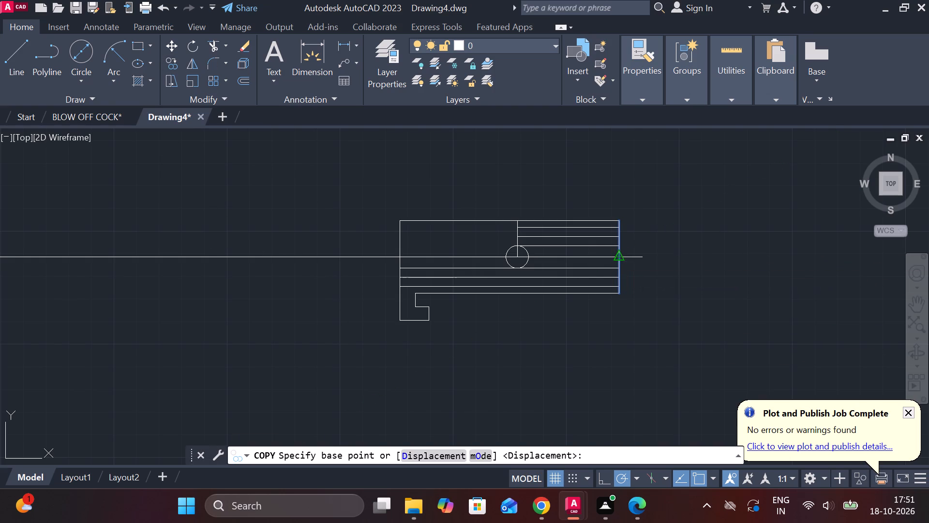
{"action": "left_click", "coordinate": [616, 261]}
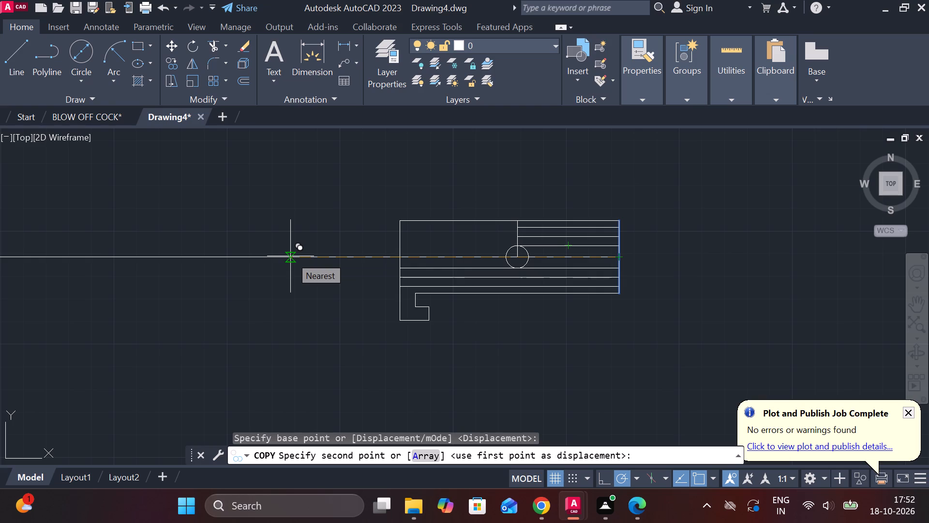
{"action": "key", "text": "2"}
{"action": "key", "text": "5"}
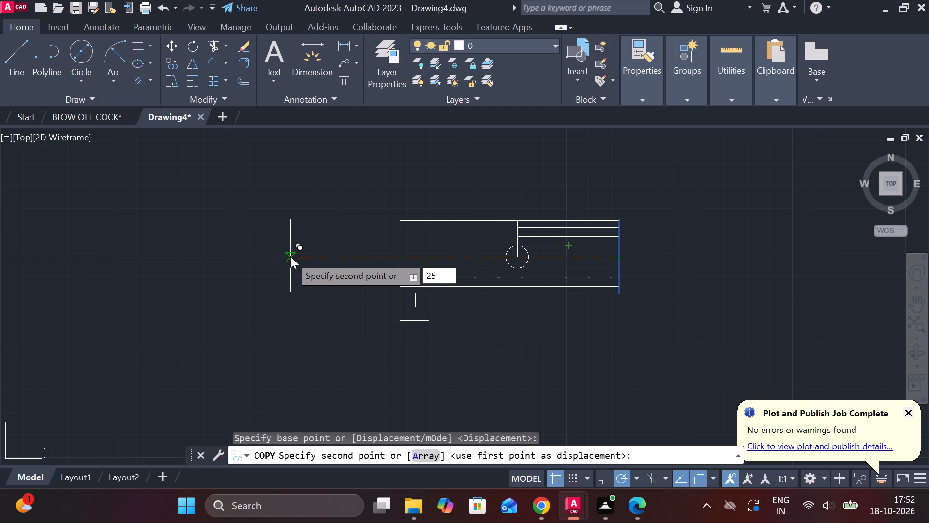
{"action": "key", "text": "Return"}
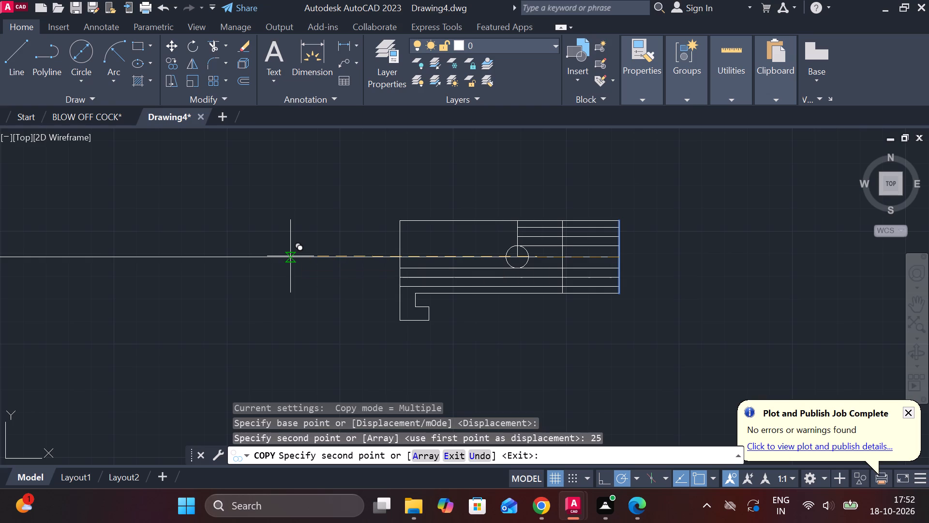
{"action": "key", "text": "Escape"}
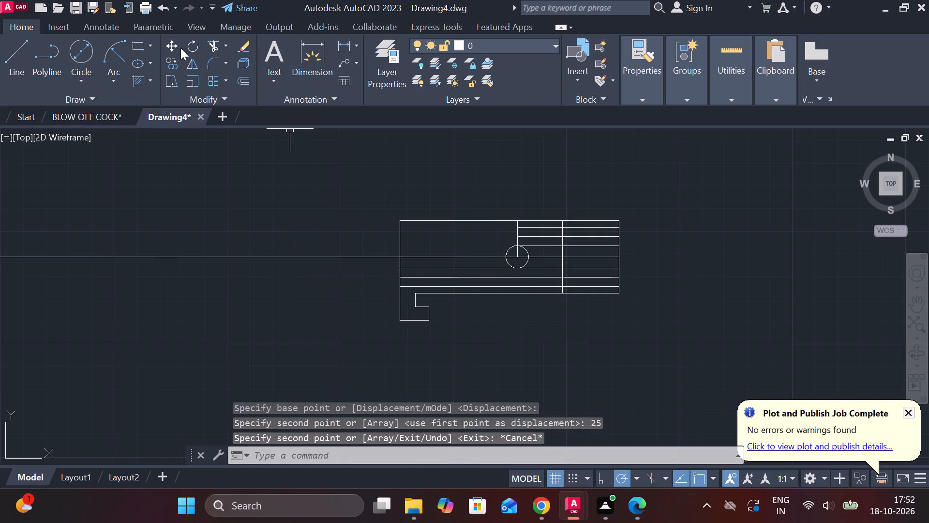
Trim the four lines offset 4 units from the bore lines back to the new vertical line, keeping their right-hand parts.
{"action": "left_click", "coordinate": [214, 45]}
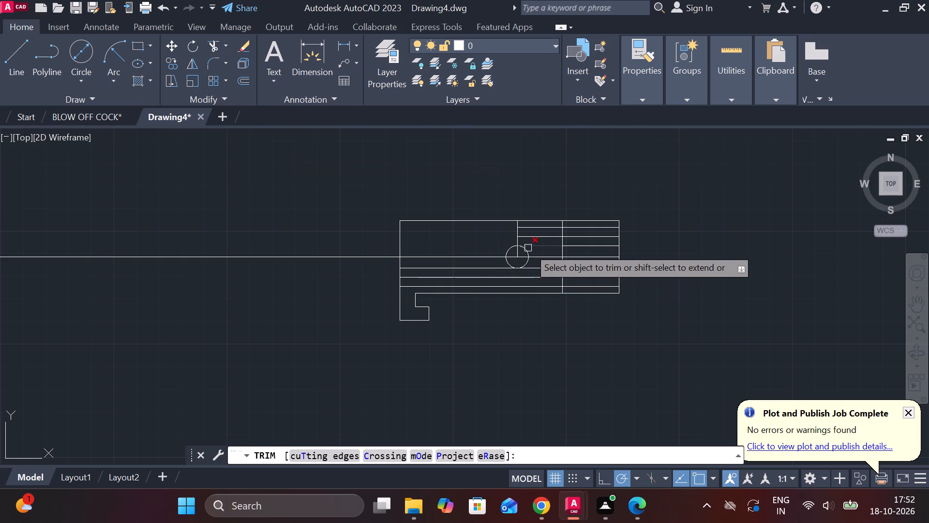
{"action": "left_click", "coordinate": [542, 248]}
{"action": "left_click", "coordinate": [535, 229]}
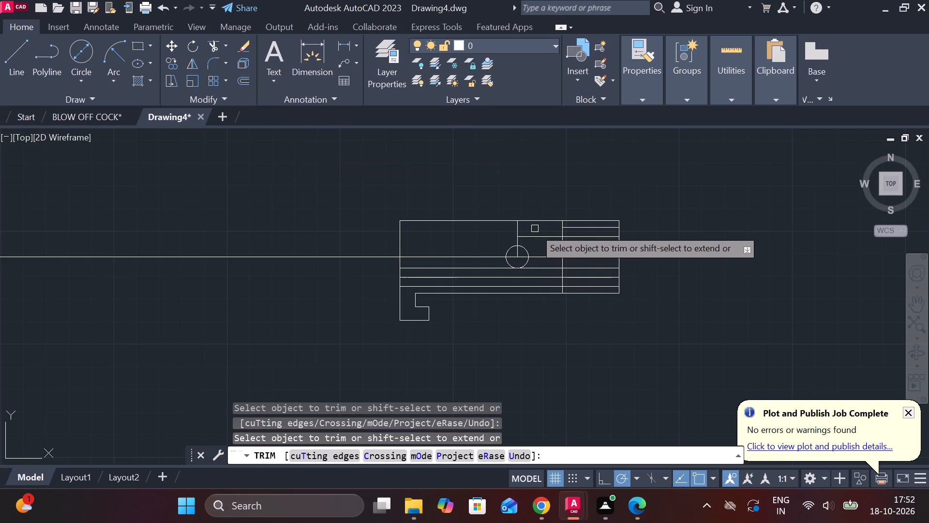
{"action": "left_click", "coordinate": [550, 266]}
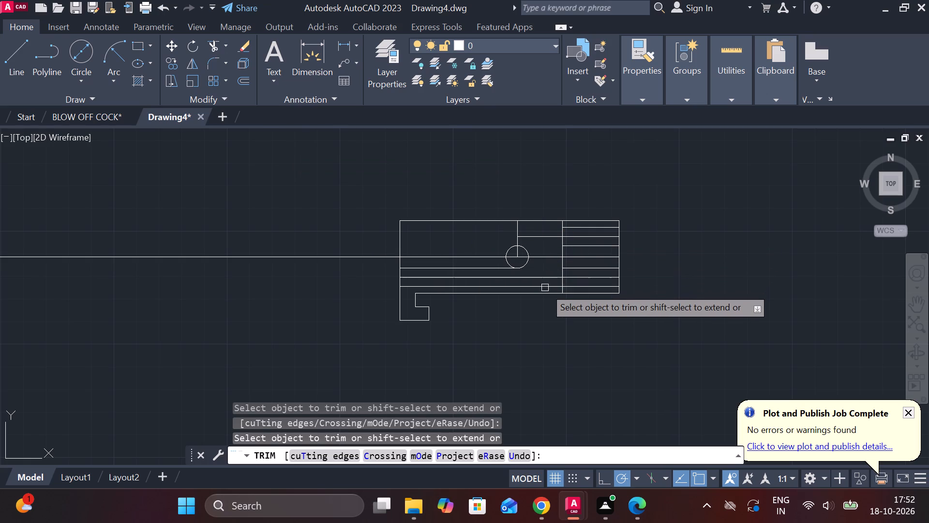
{"action": "left_click", "coordinate": [545, 289]}
{"action": "left_click", "coordinate": [485, 268]}
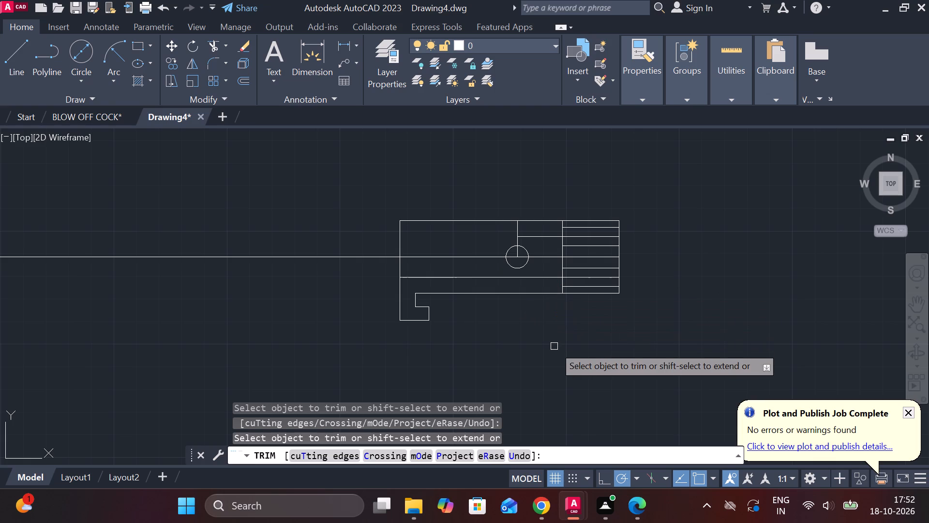
{"action": "key", "text": "Escape"}
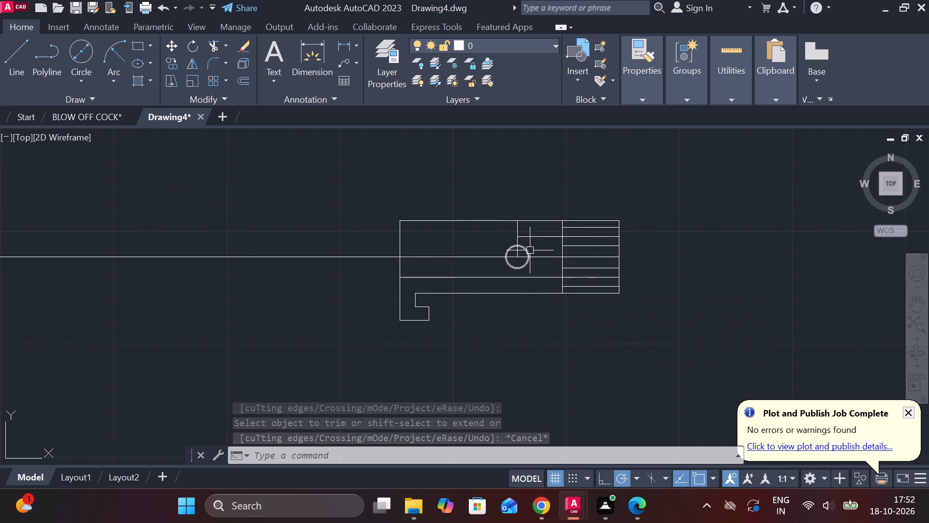
Stretch the lower end of the vertical line through the circle down to the outline's lower edge.
{"action": "left_click", "coordinate": [520, 241]}
{"action": "left_click", "coordinate": [519, 258]}
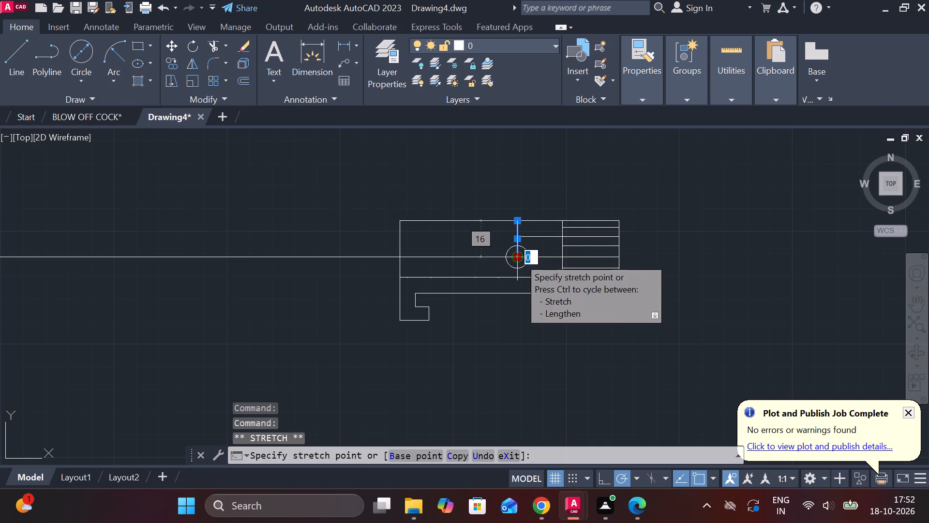
{"action": "left_click", "coordinate": [518, 292]}
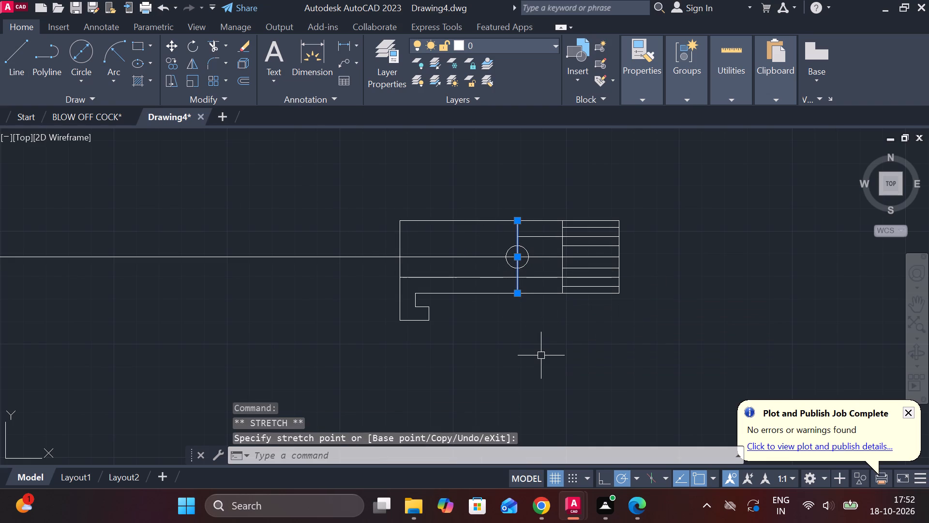
{"action": "key", "text": "Escape"}
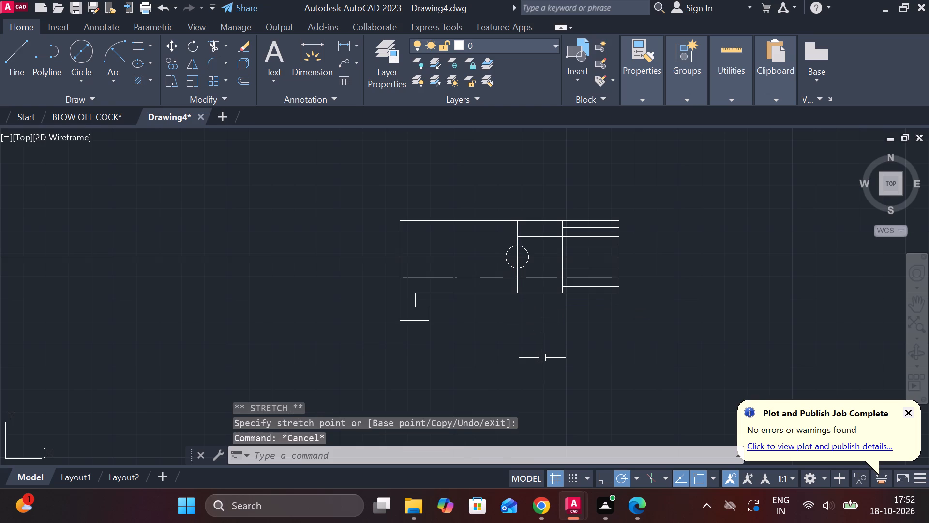
Trim the lower bore line's portion between the outline's left edge and the vertical line through the circle.
{"action": "left_click", "coordinate": [211, 40]}
{"action": "left_click", "coordinate": [480, 277]}
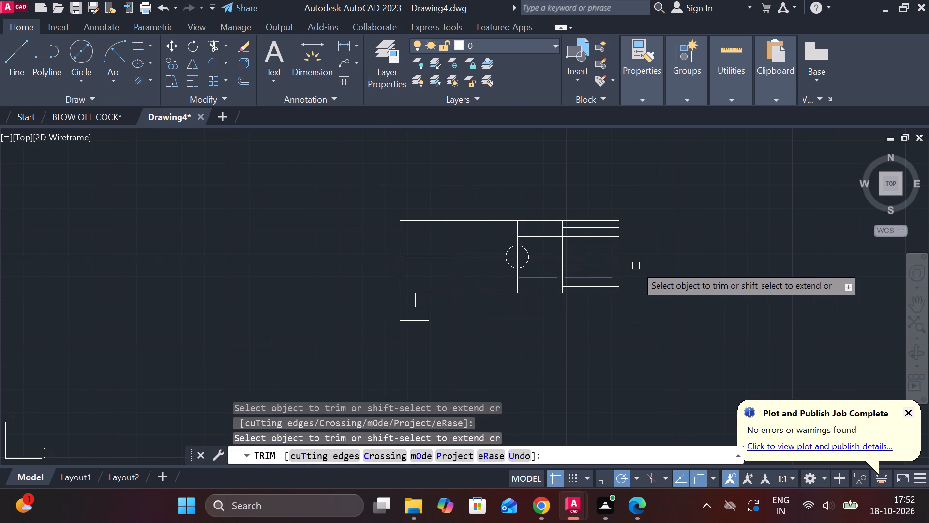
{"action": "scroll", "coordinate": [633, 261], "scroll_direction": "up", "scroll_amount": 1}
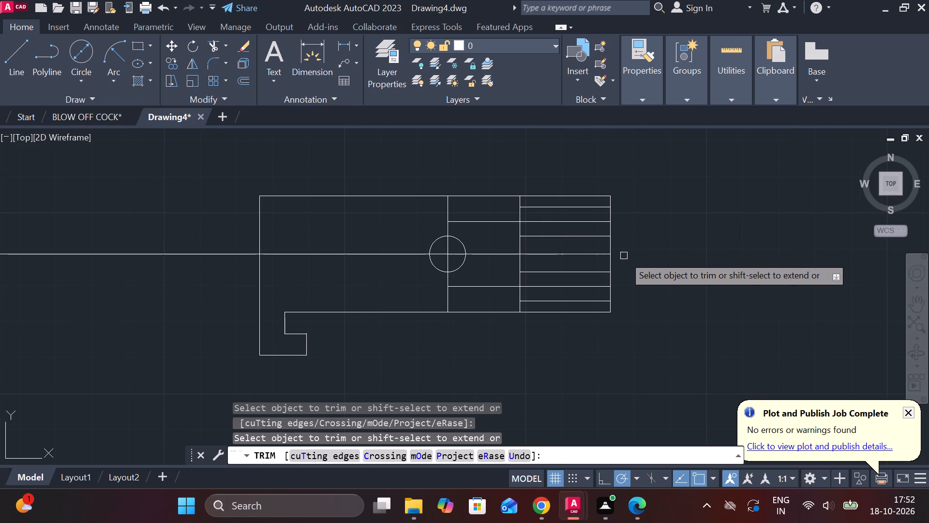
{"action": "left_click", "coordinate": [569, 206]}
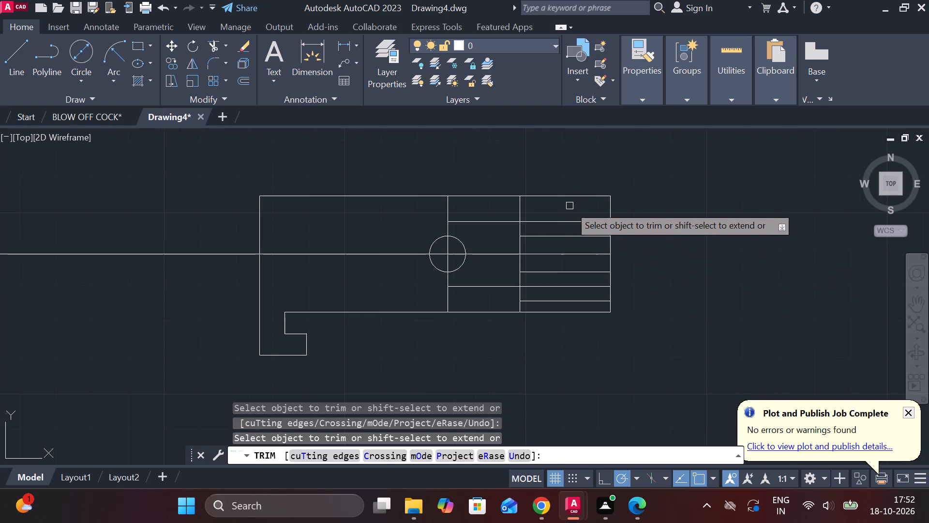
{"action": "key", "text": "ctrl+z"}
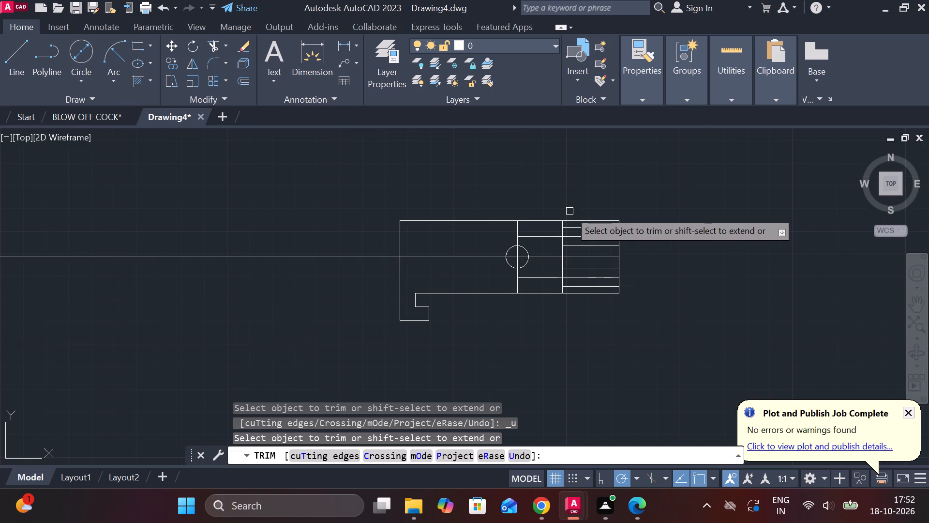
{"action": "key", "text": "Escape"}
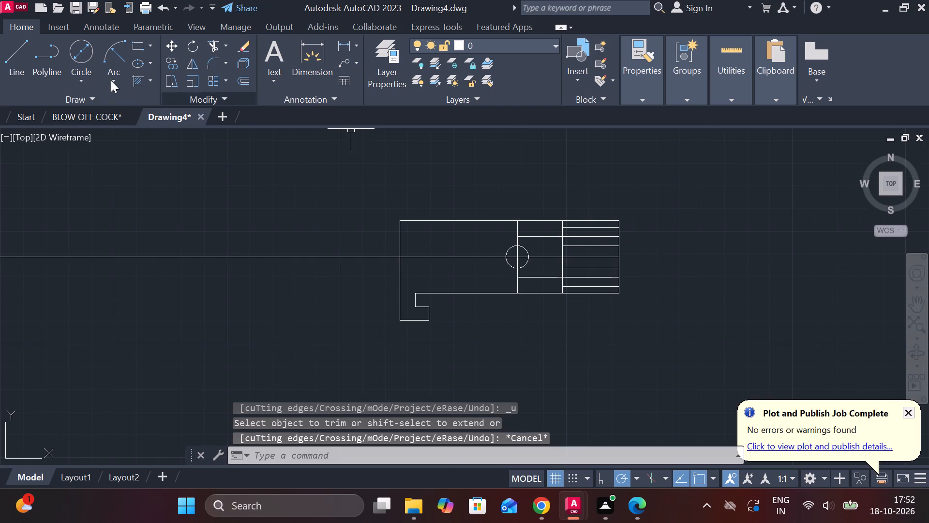
Start the Line command to draw a new line on the part.
{"action": "left_click", "coordinate": [18, 62]}
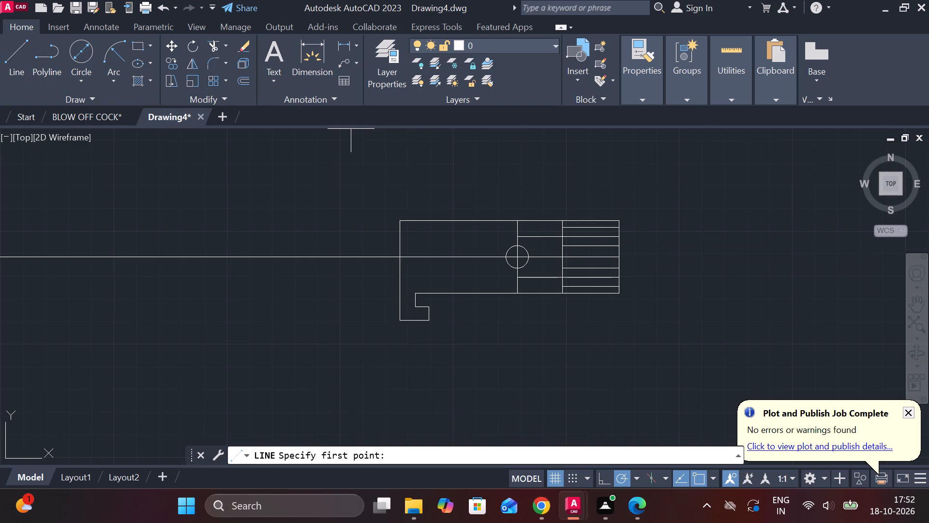